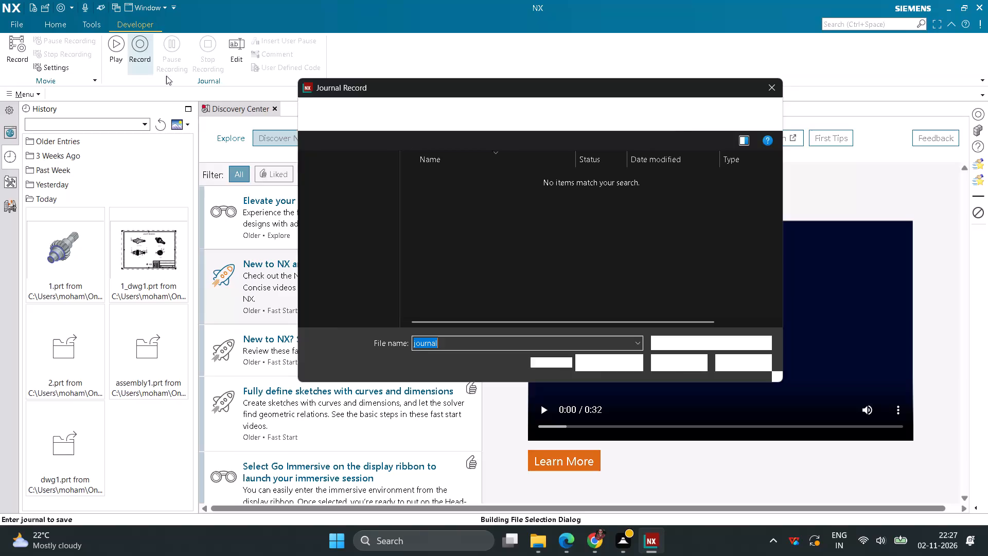
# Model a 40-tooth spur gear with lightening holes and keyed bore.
# Start recording a C# journal named journal, saved in the internship folder on the Desktop.
pyautogui.click(346, 220)
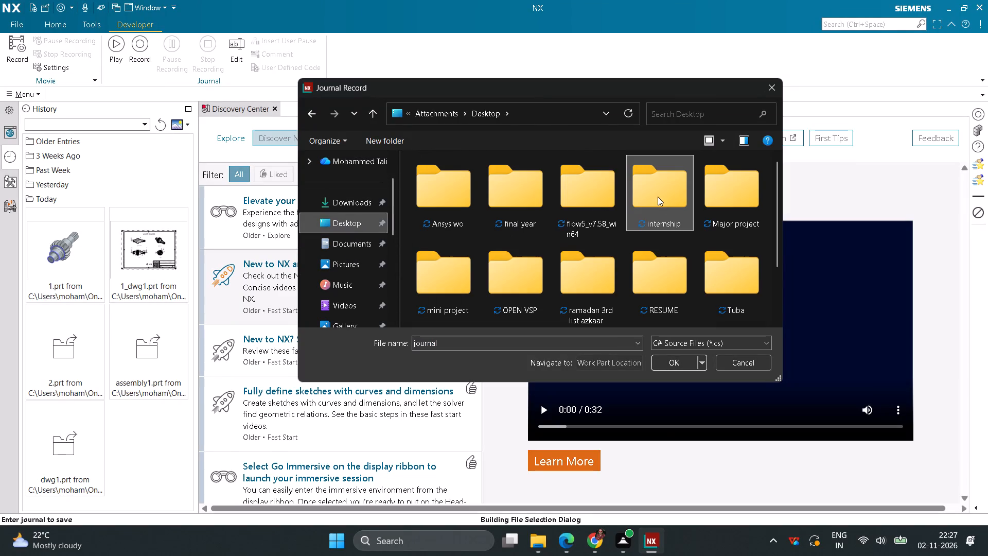
pyautogui.doubleClick(653, 194)
pyautogui.click(679, 364)
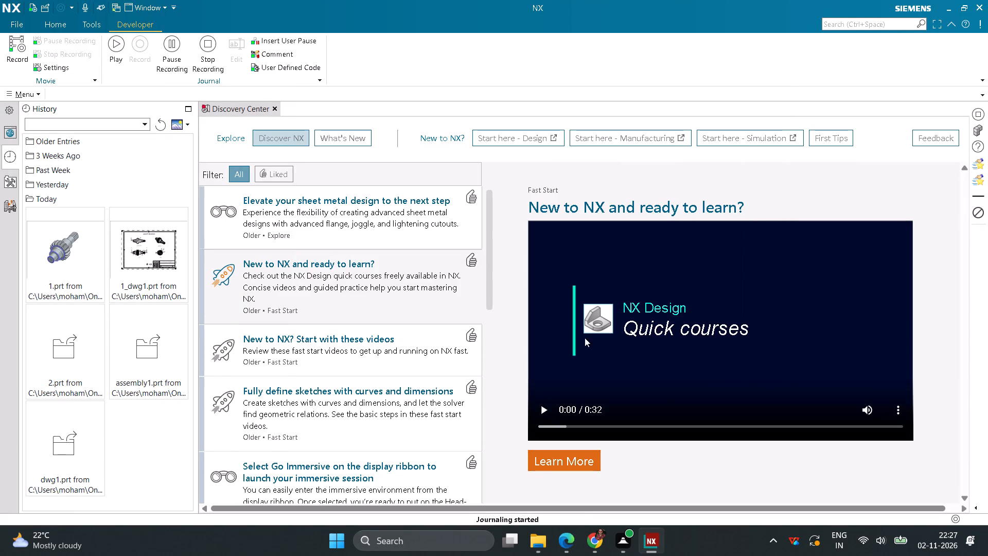
# Create a new millimetre part from the Model template, named 1, in the internship folder.
pyautogui.click(21, 25)
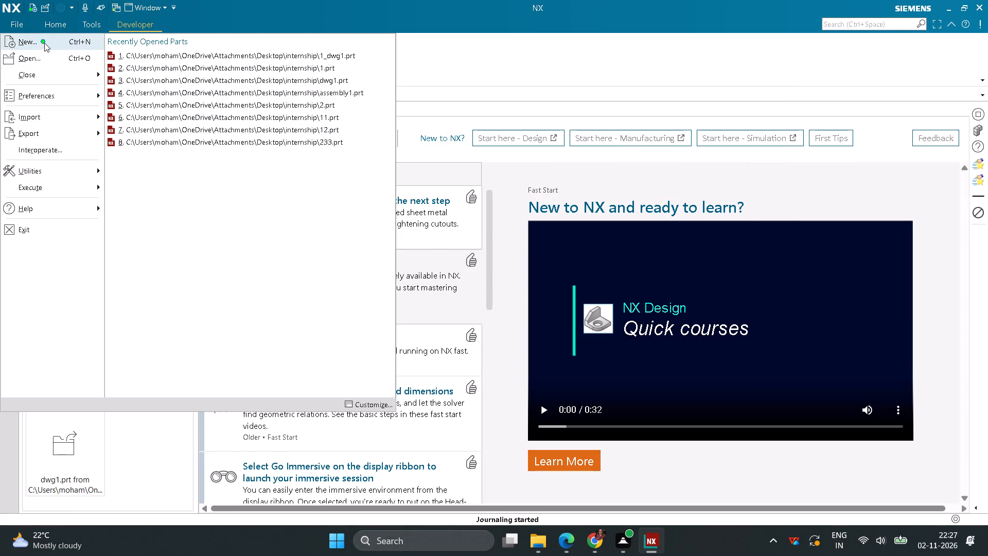
pyautogui.click(44, 43)
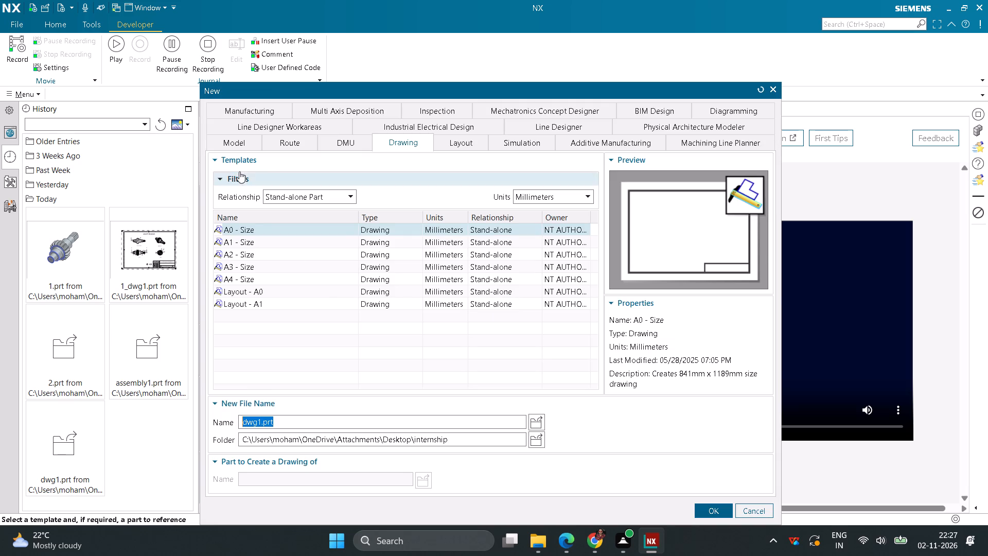
pyautogui.click(239, 142)
pyautogui.moveTo(295, 422); pyautogui.dragTo(291, 422)
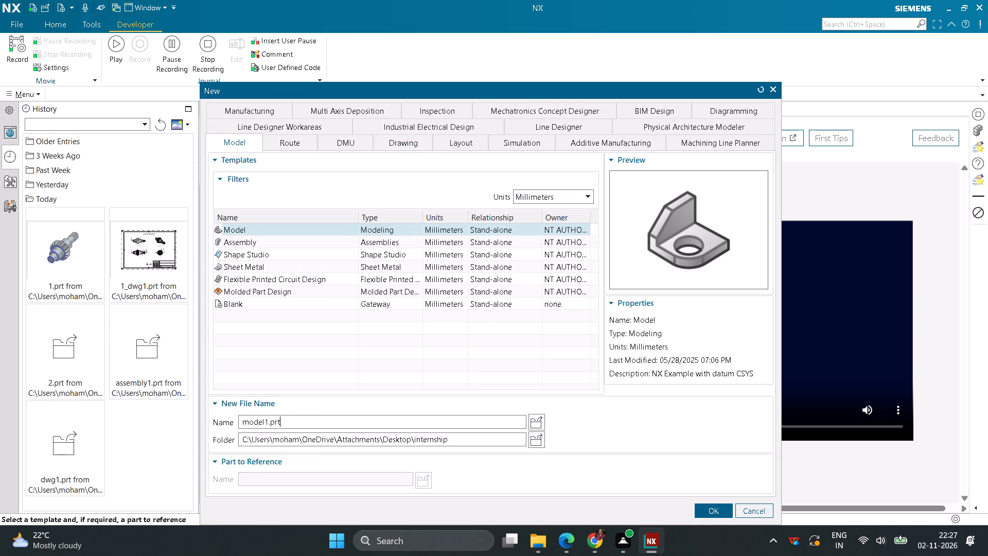
pyautogui.moveTo(291, 422); pyautogui.dragTo(193, 421)
pyautogui.press('1')
pyautogui.press('Return')
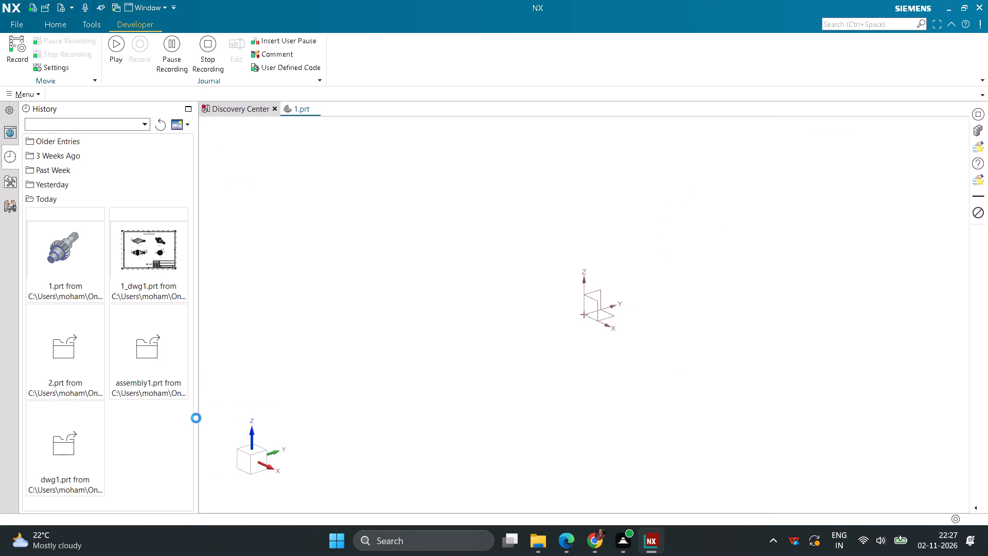
# Sketch a 123 mm diameter circle centred on the origin of the Front plane and finish the sketch.
pyautogui.click(54, 51)
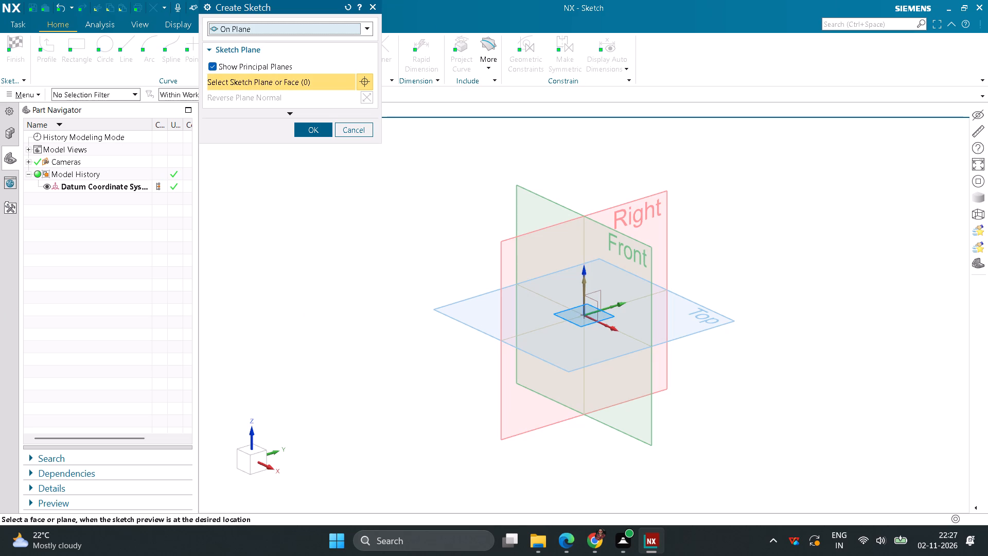
pyautogui.click(651, 428)
pyautogui.click(314, 132)
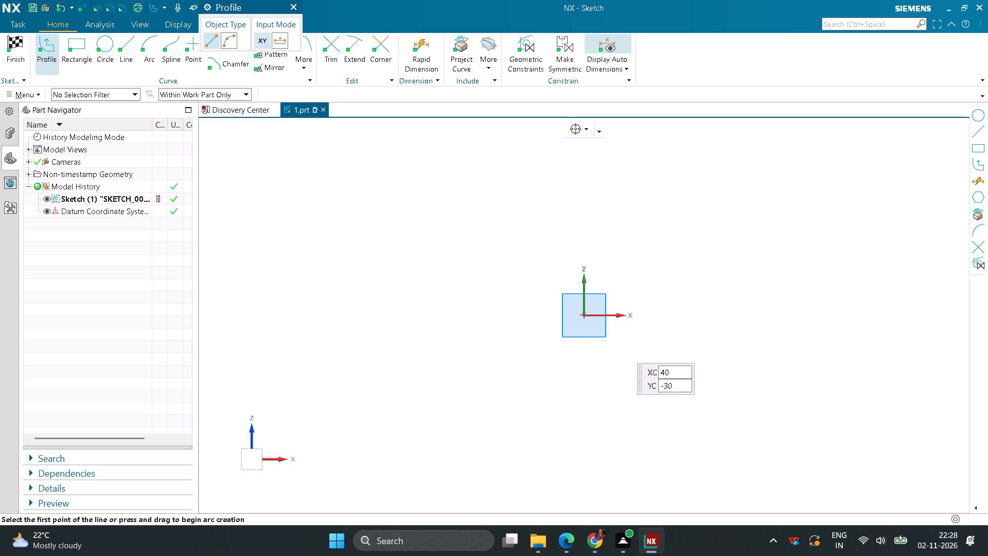
pyautogui.click(587, 317)
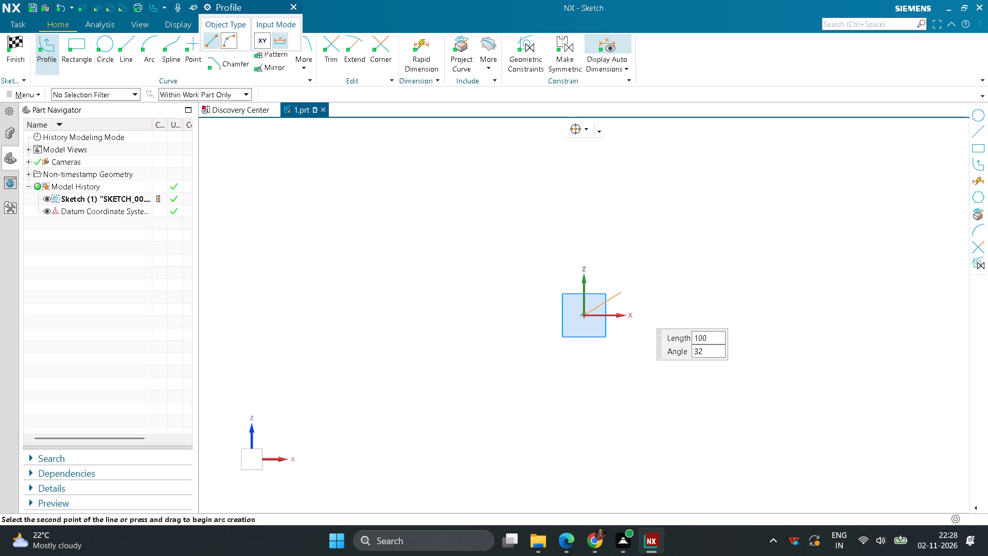
pyautogui.click(108, 49)
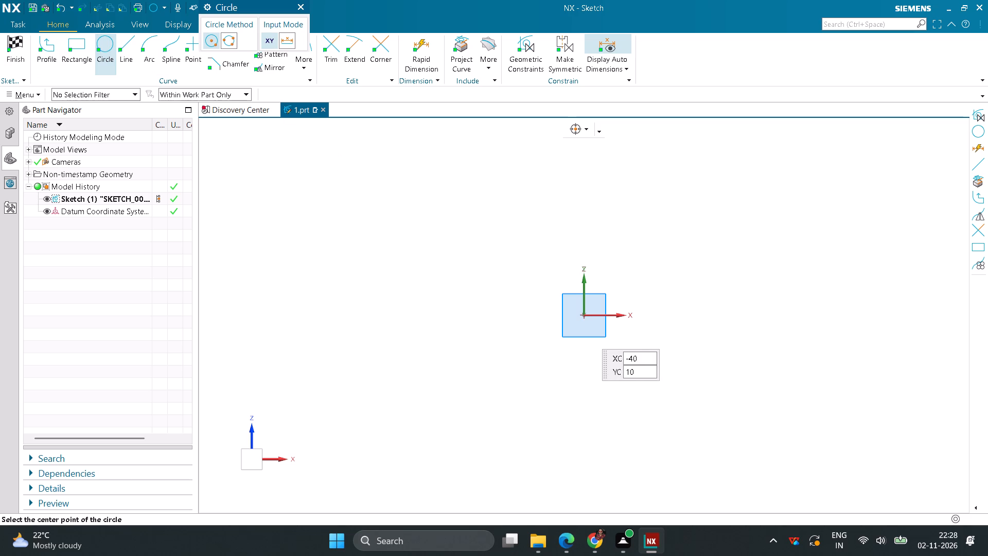
pyautogui.click(584, 315)
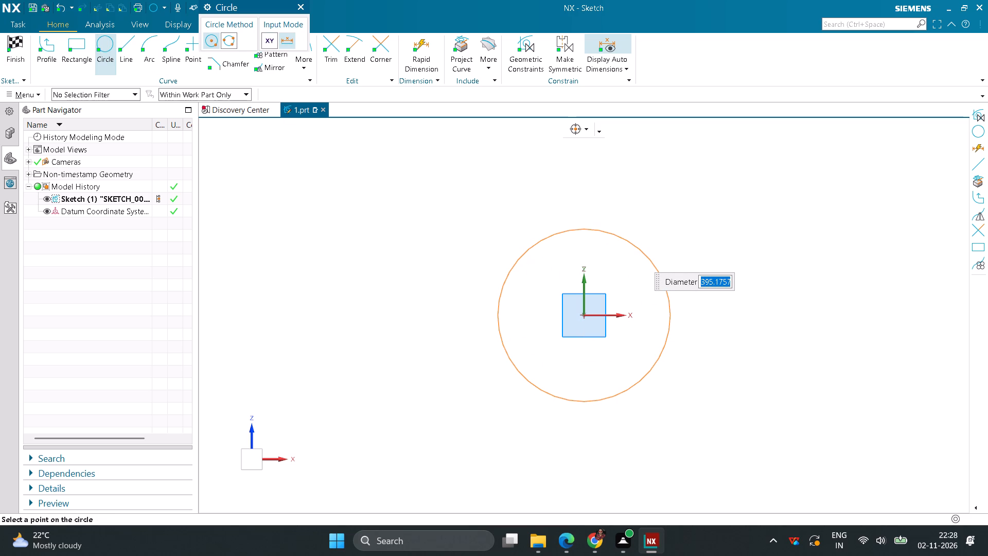
pyautogui.write('123')
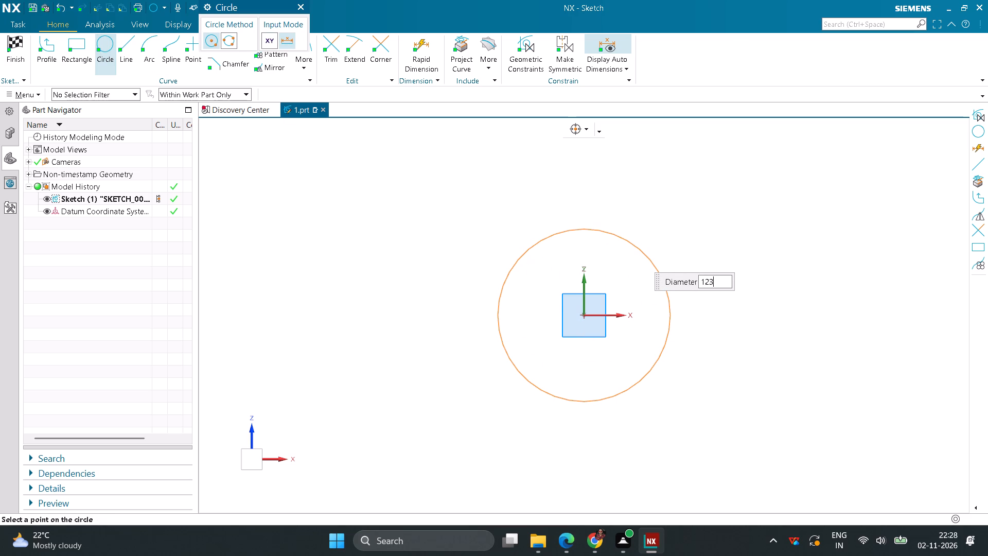
pyautogui.press('Return')
pyautogui.press('\\')
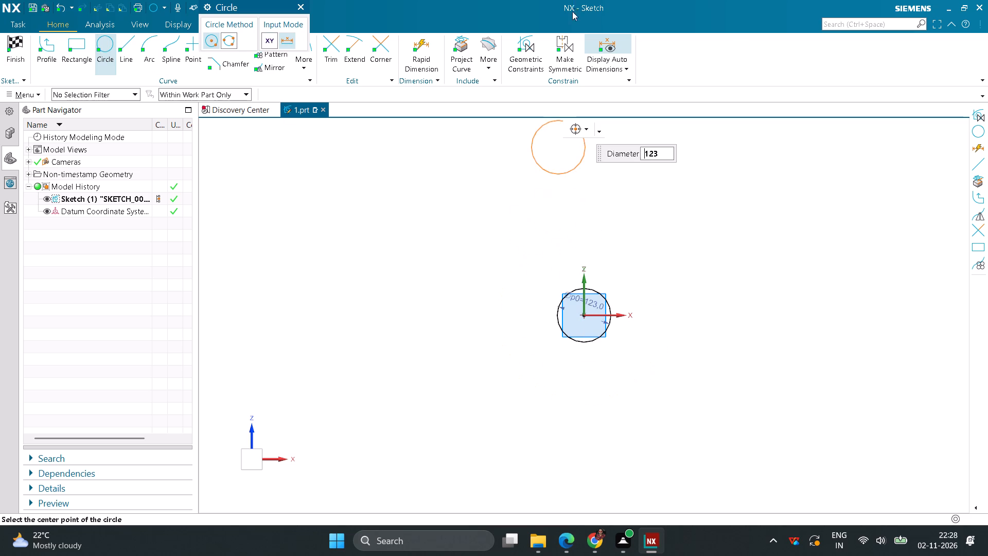
pyautogui.moveTo(658, 199); pyautogui.dragTo(658, 205, button='middle')
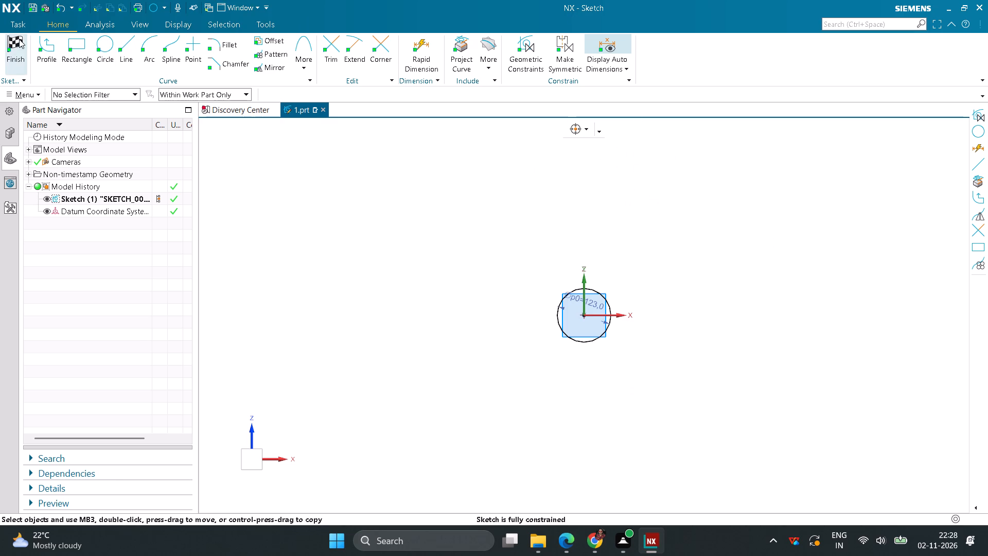
pyautogui.click(19, 39)
# Extrude the 123 mm circle symmetrically to a total width of 30 mm as a solid disc.
pyautogui.scroll(5, 562, 335)
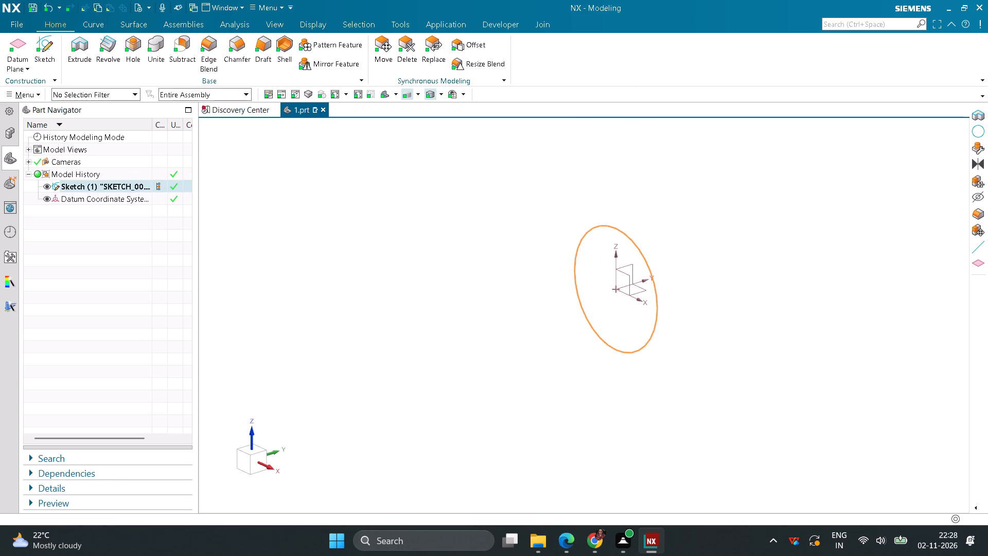
pyautogui.click(89, 52)
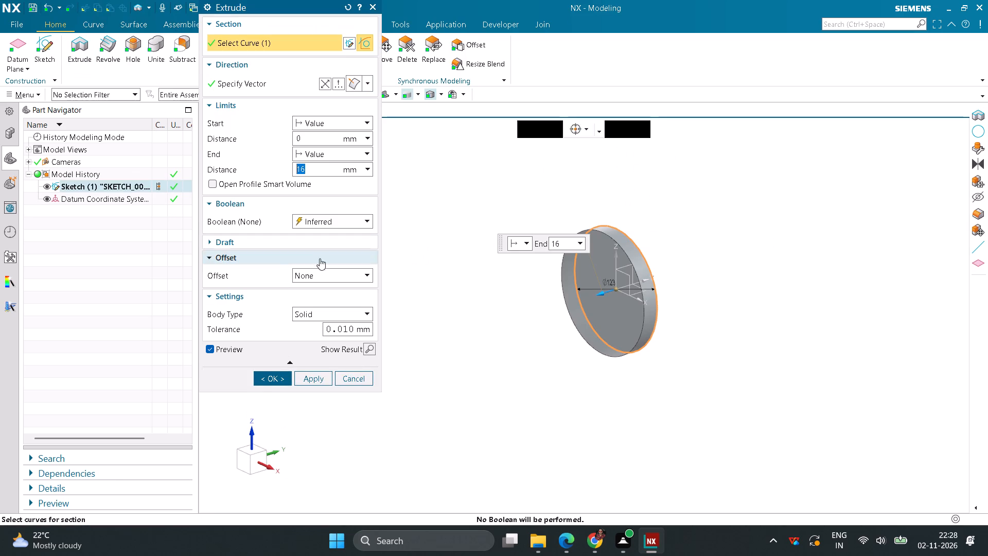
pyautogui.click(352, 150)
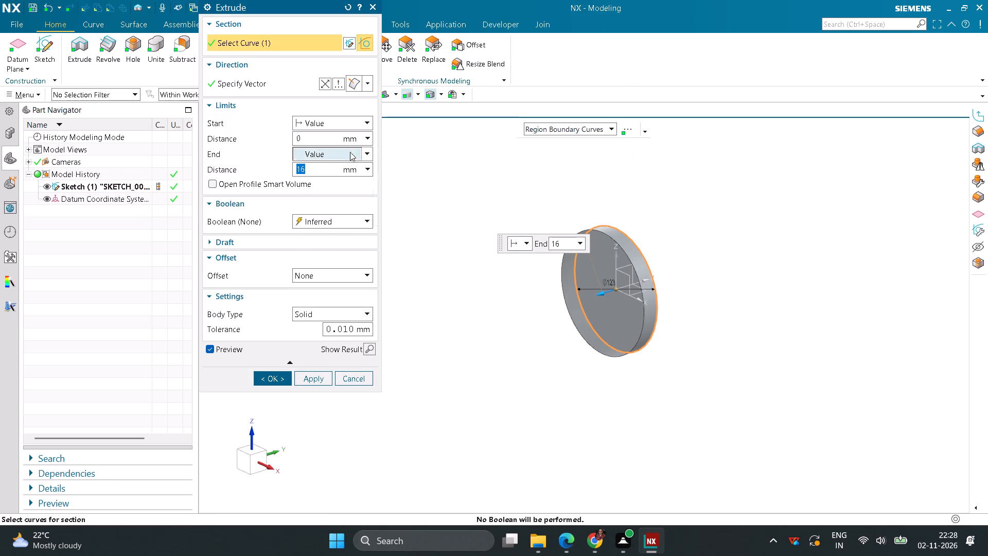
pyautogui.click(332, 187)
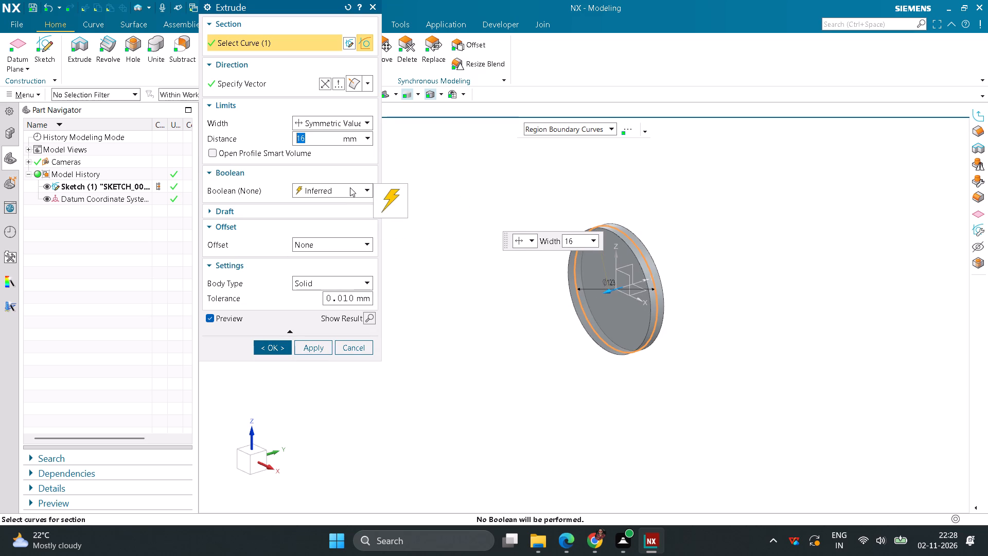
pyautogui.write('30')
pyautogui.press('Return')
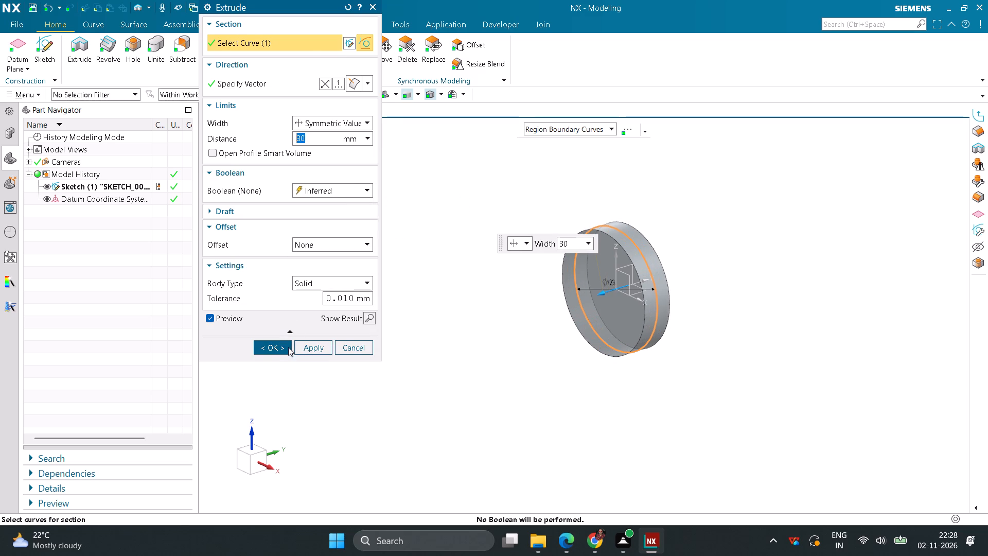
pyautogui.click(275, 349)
# Sketch a 105 mm diameter circle centred at the origin on the disc's front face and finish the sketch.
pyautogui.click(48, 51)
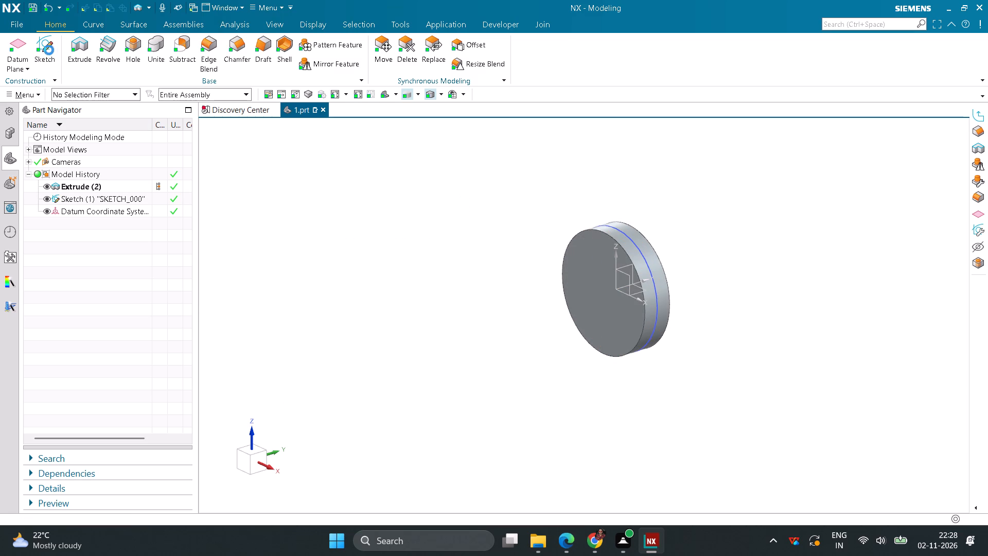
pyautogui.click(637, 330)
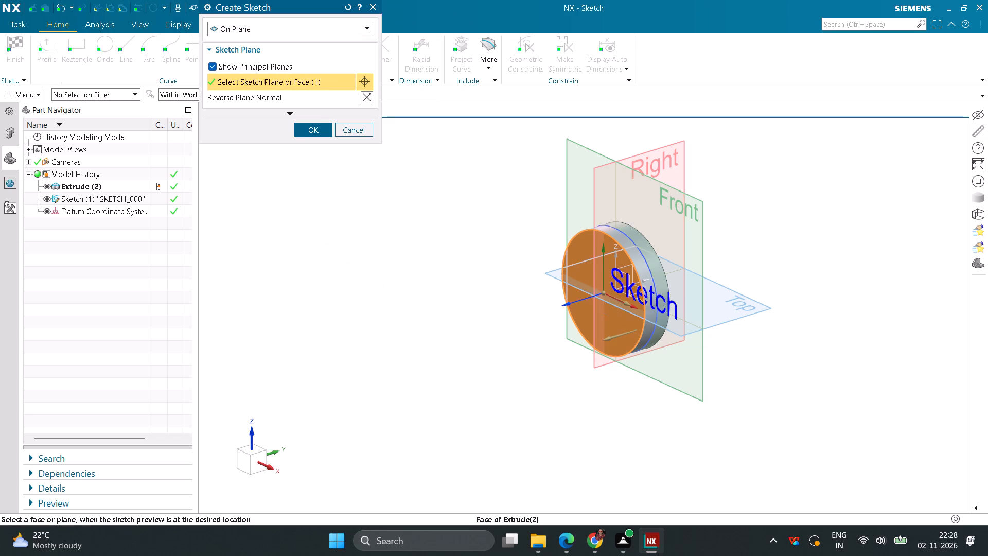
pyautogui.click(321, 131)
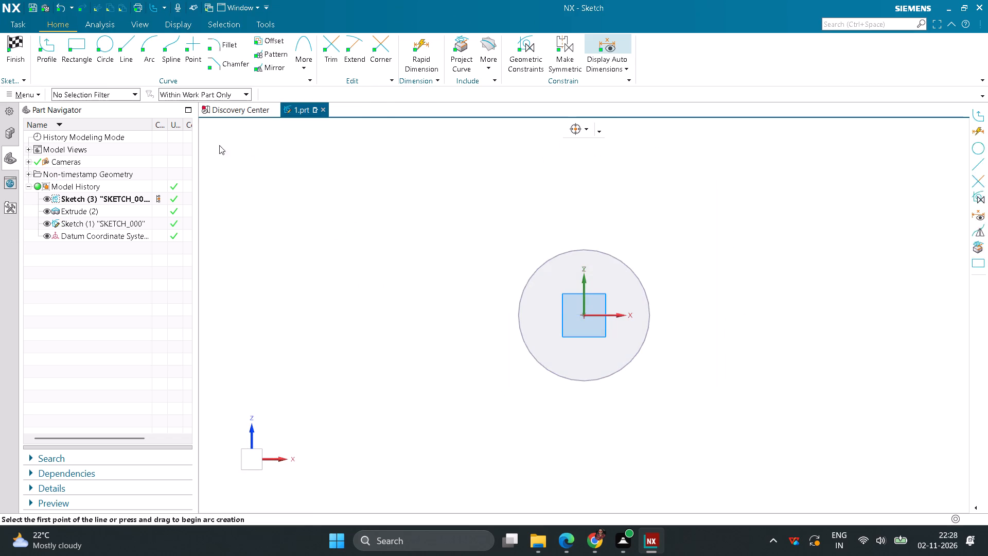
pyautogui.click(100, 48)
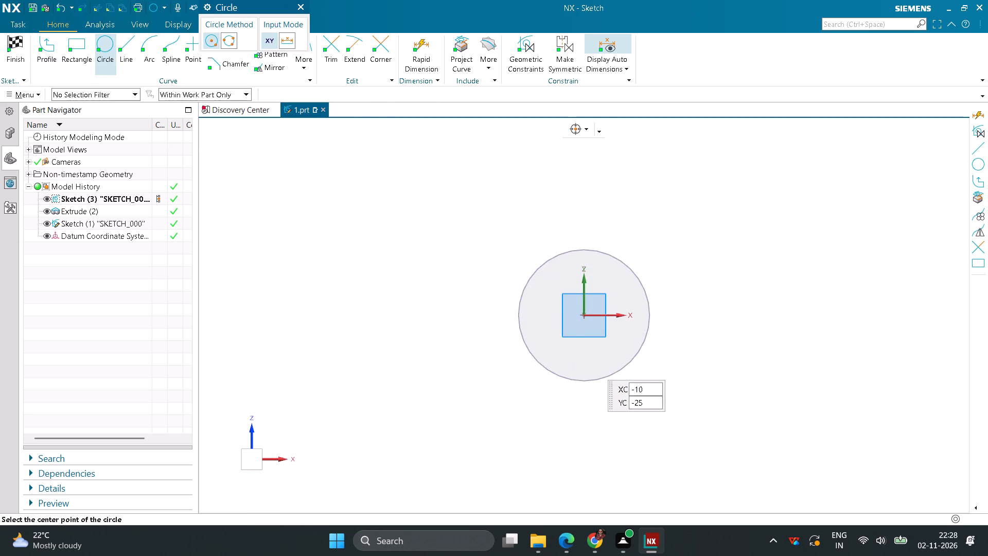
pyautogui.click(584, 312)
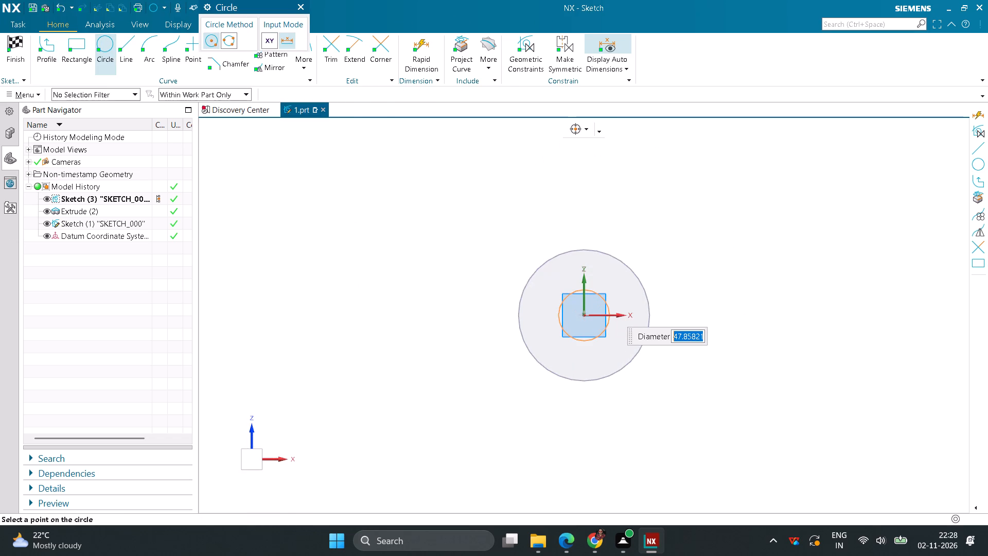
pyautogui.write('105')
pyautogui.press('Return')
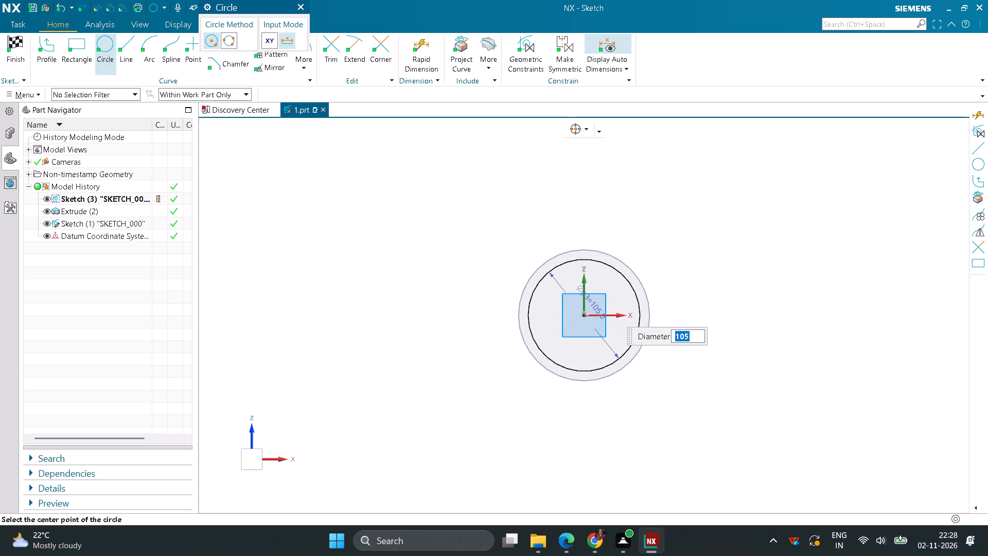
pyautogui.click(19, 44)
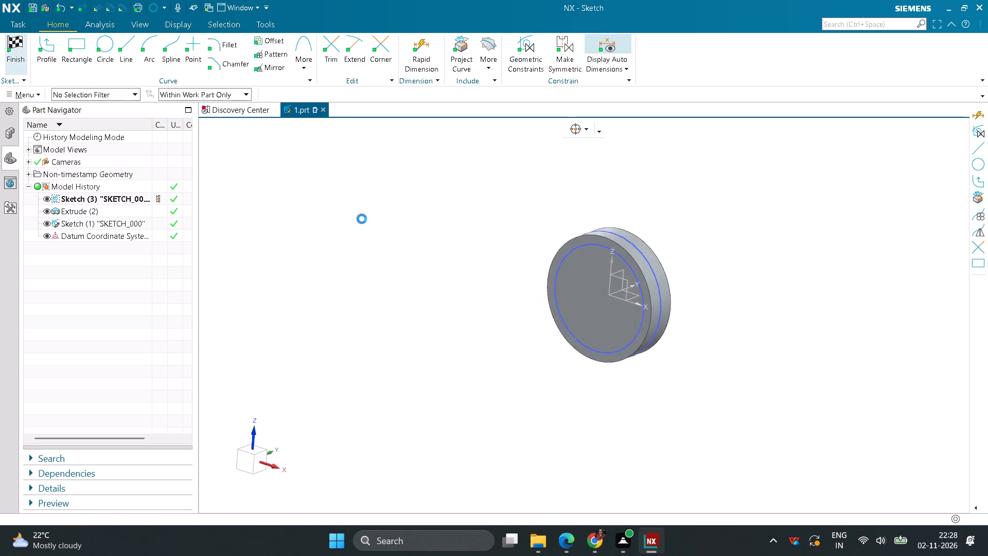
# Extrude the 105 mm circle 5 mm in the reversed direction into the disc, cutting a shallow circular recess.
pyautogui.click(84, 56)
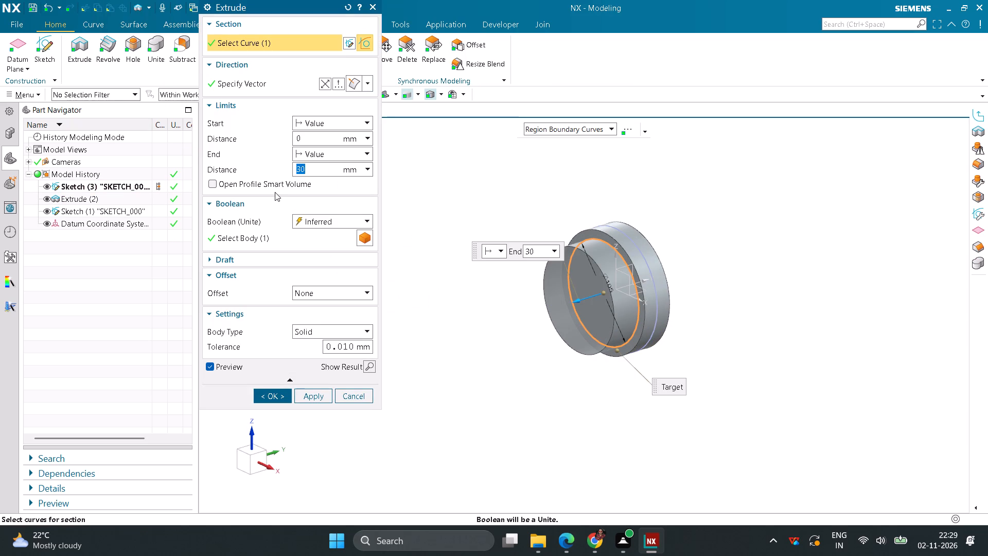
pyautogui.press('5')
pyautogui.press('Return')
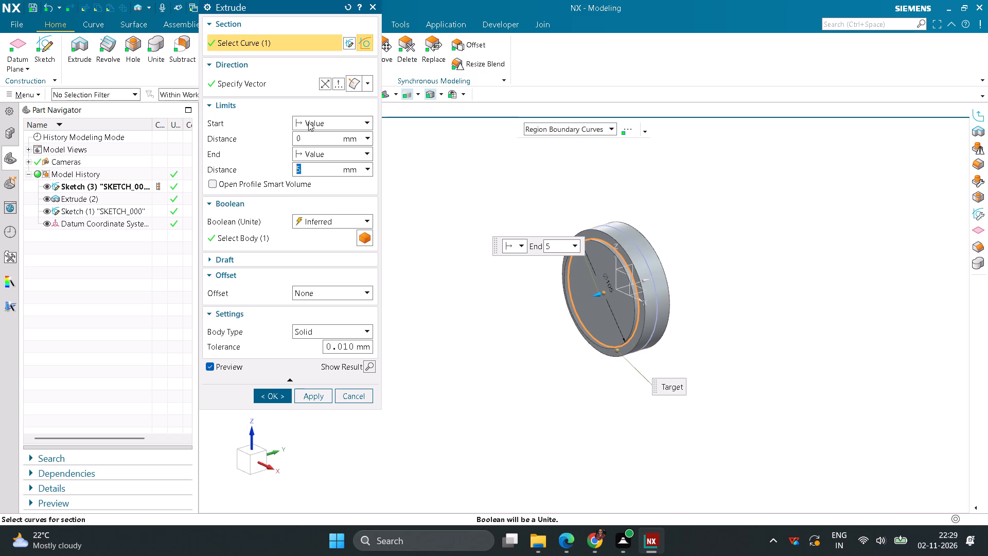
pyautogui.click(322, 88)
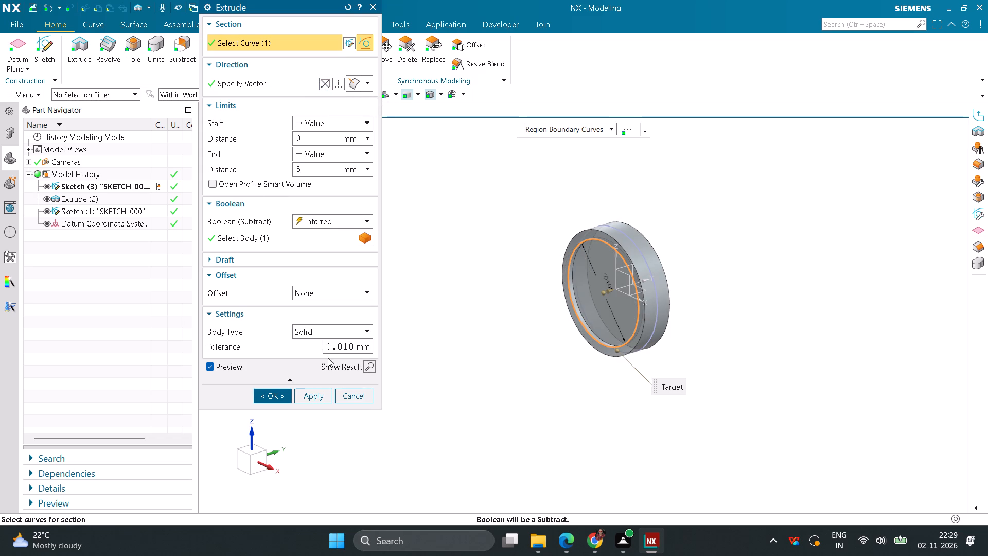
pyautogui.click(285, 397)
# Sketch a 105 mm diameter circle centred at the origin on the disc's opposite, uncut face and finish the sketch.
pyautogui.moveTo(574, 400); pyautogui.dragTo(517, 385, button='middle')
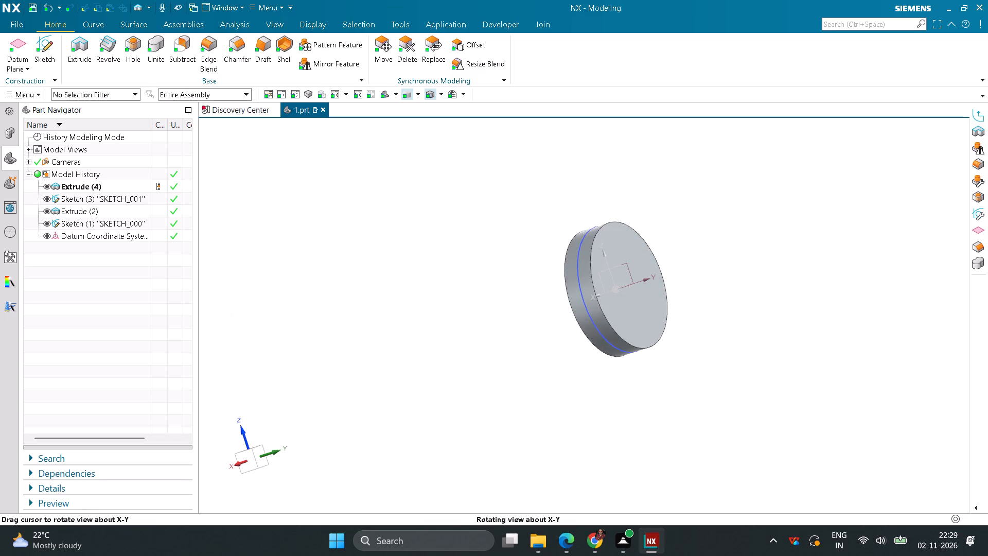
pyautogui.moveTo(517, 385); pyautogui.dragTo(510, 393, button='middle')
pyautogui.click(47, 54)
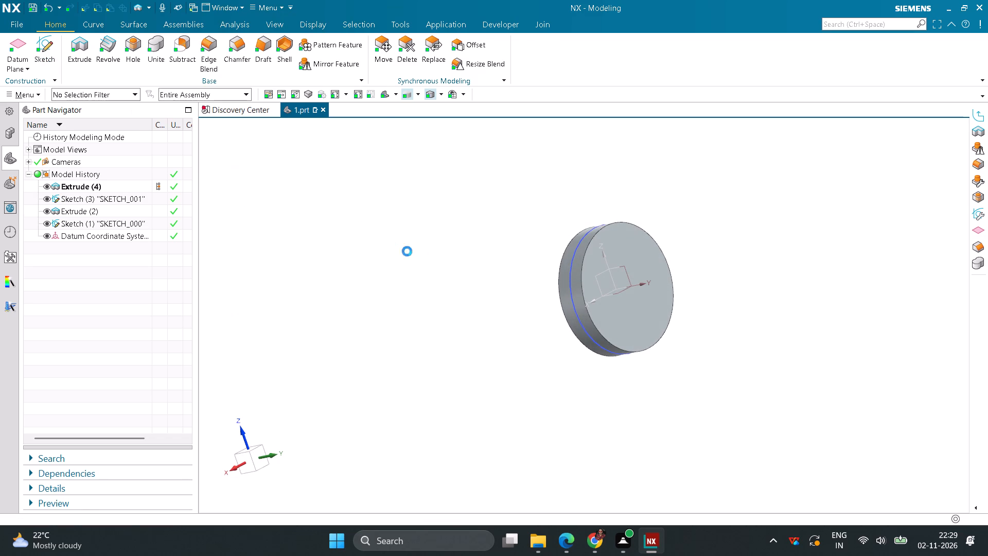
pyautogui.click(626, 327)
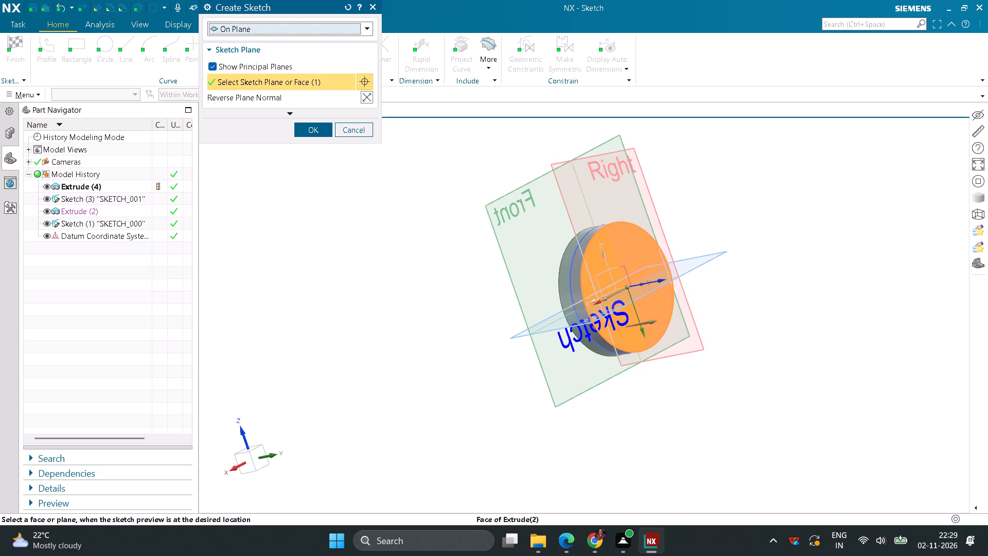
pyautogui.click(302, 130)
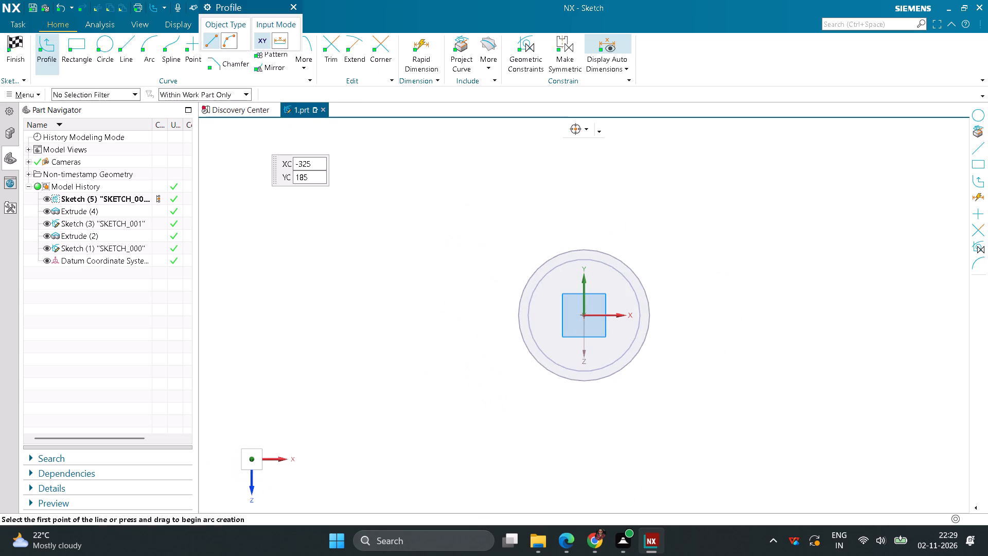
pyautogui.click(107, 42)
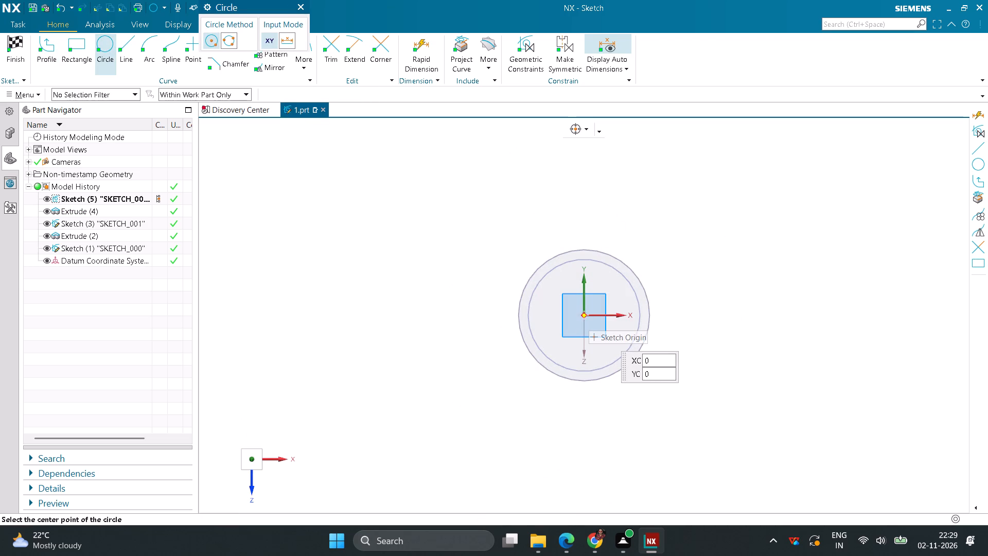
pyautogui.click(585, 315)
pyautogui.write('105')
pyautogui.press('Return')
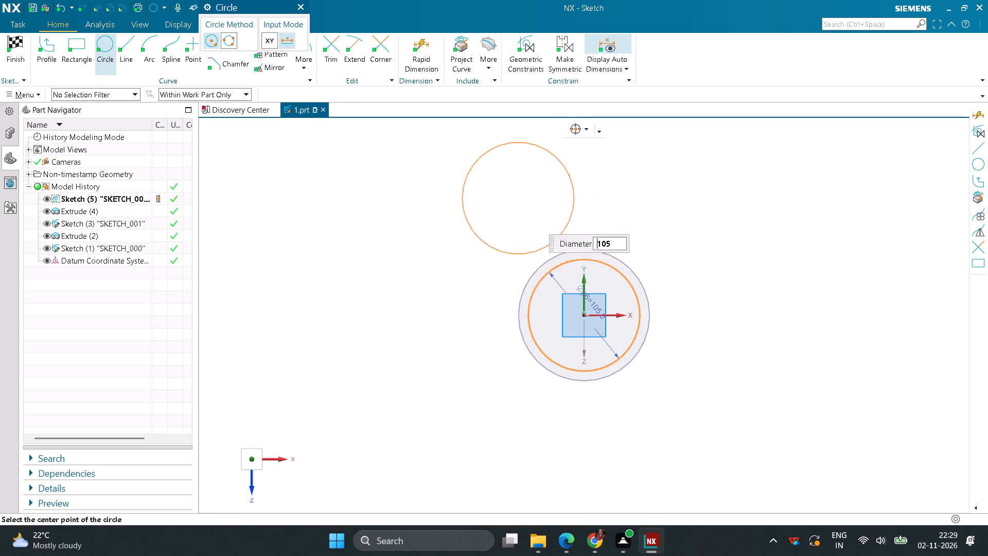
pyautogui.middleClick(395, 242)
pyautogui.click(13, 40)
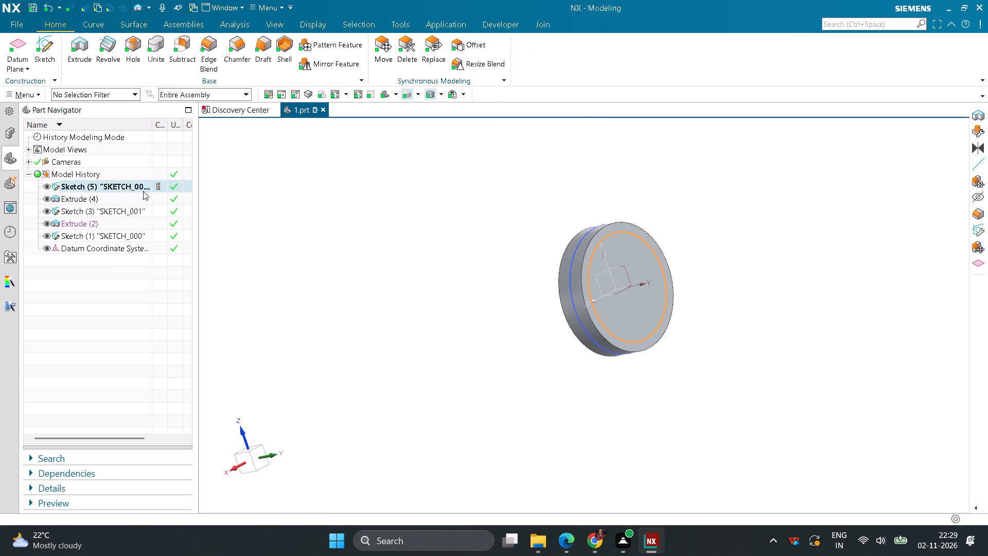
# Extrude the new 105 mm circle 5 mm in the reversed direction, subtracting a matching recess from the disc's second face.
pyautogui.click(79, 60)
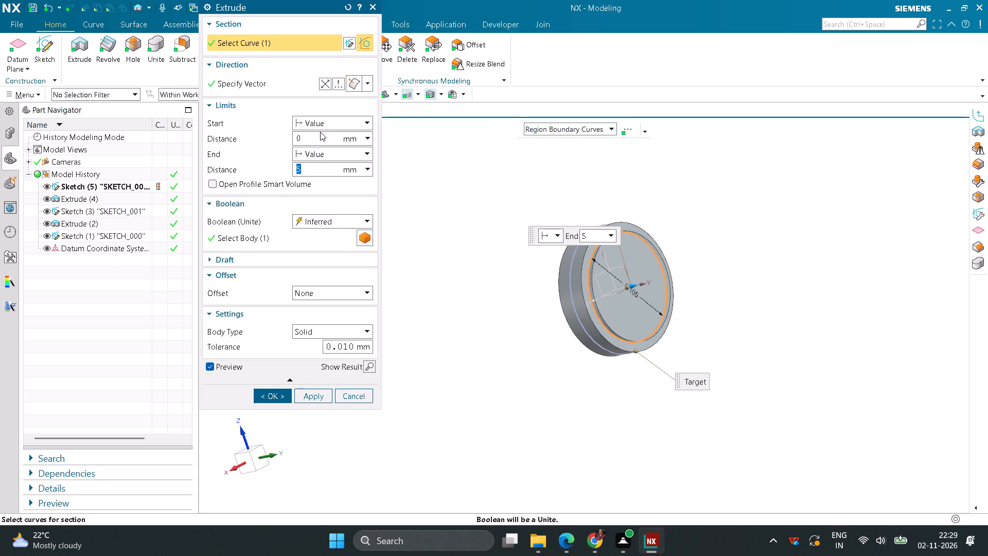
pyautogui.click(321, 83)
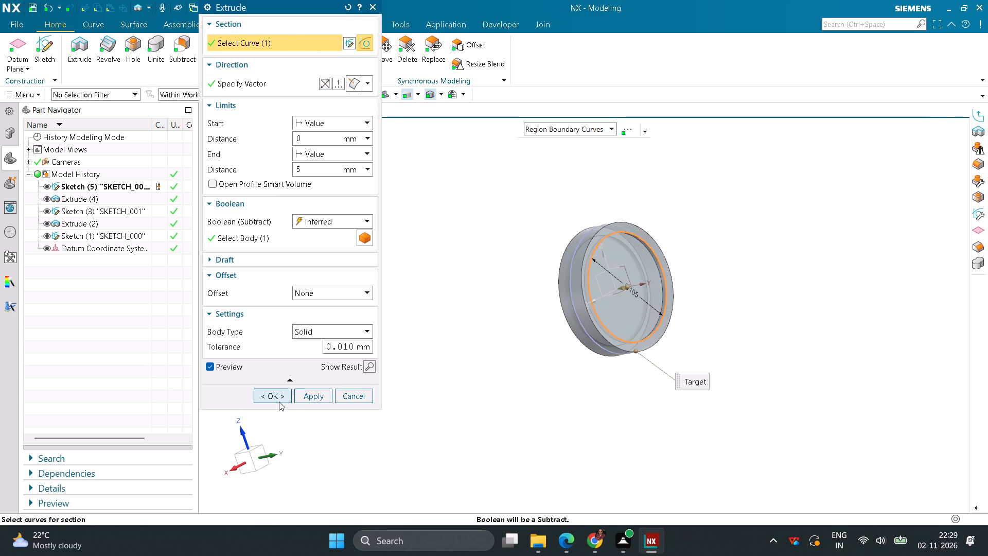
pyautogui.click(279, 402)
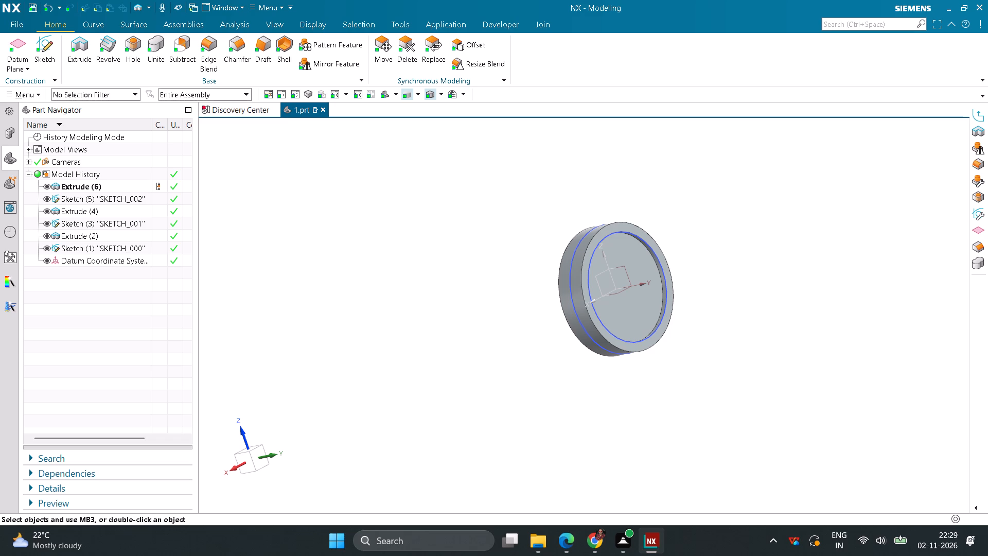
# Start a sketch on the rim face around the second recess and draw an origin-centred circle about 113 mm in diameter.
pyautogui.click(46, 51)
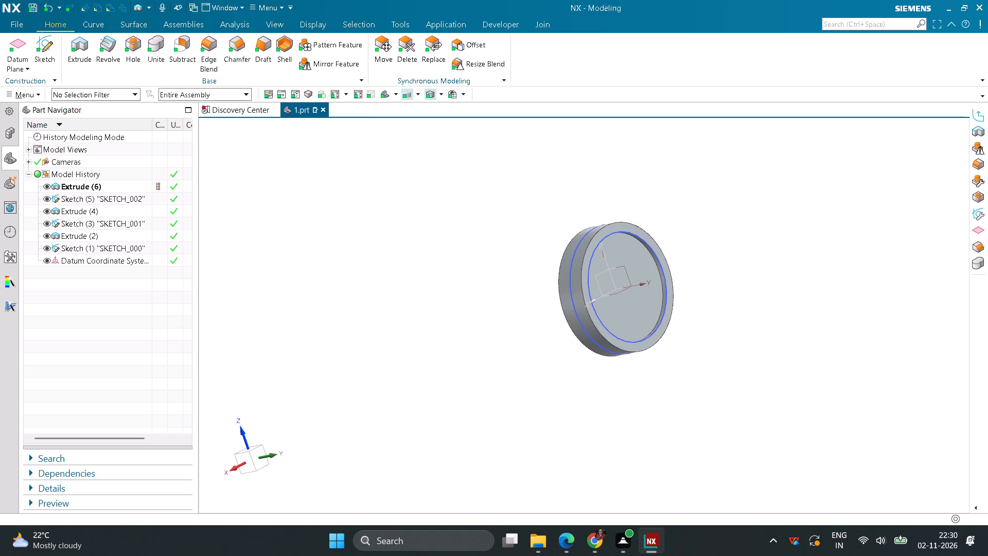
pyautogui.click(637, 344)
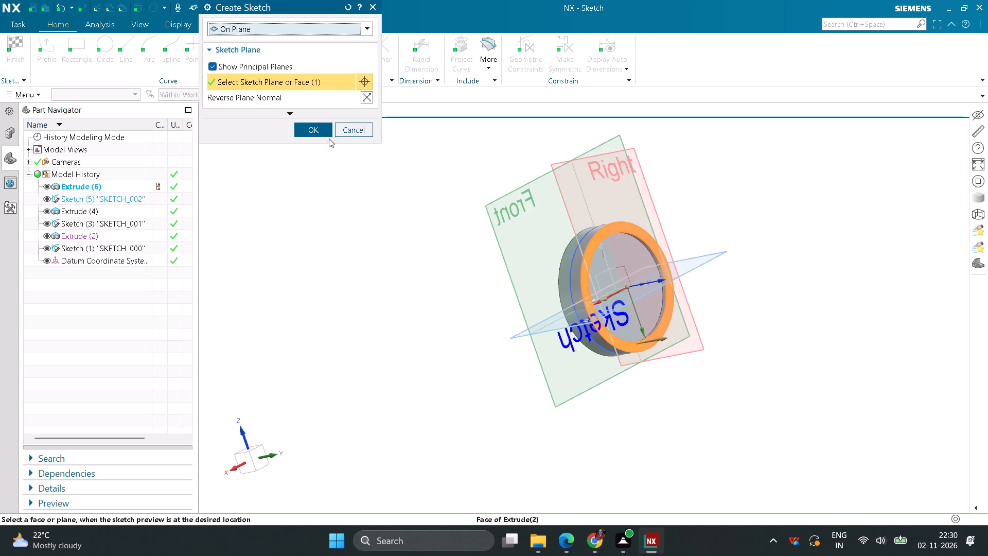
pyautogui.click(314, 129)
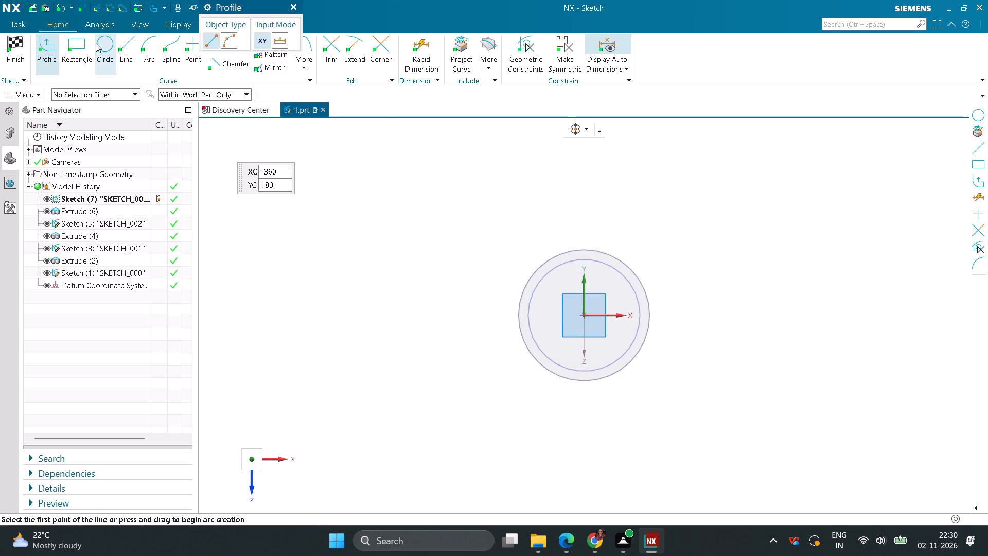
pyautogui.click(96, 43)
pyautogui.scroll(3, 632, 352)
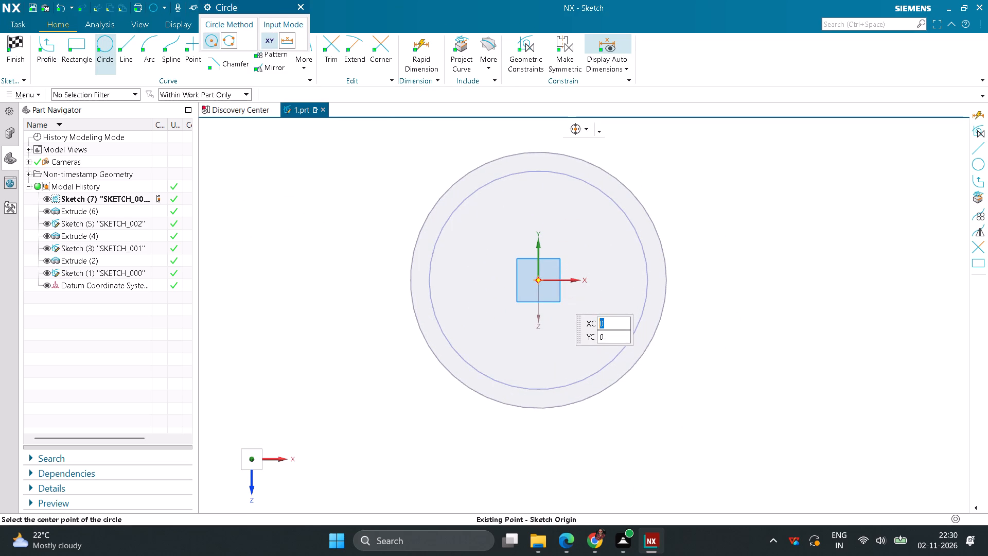
pyautogui.click(540, 278)
pyautogui.click(617, 193)
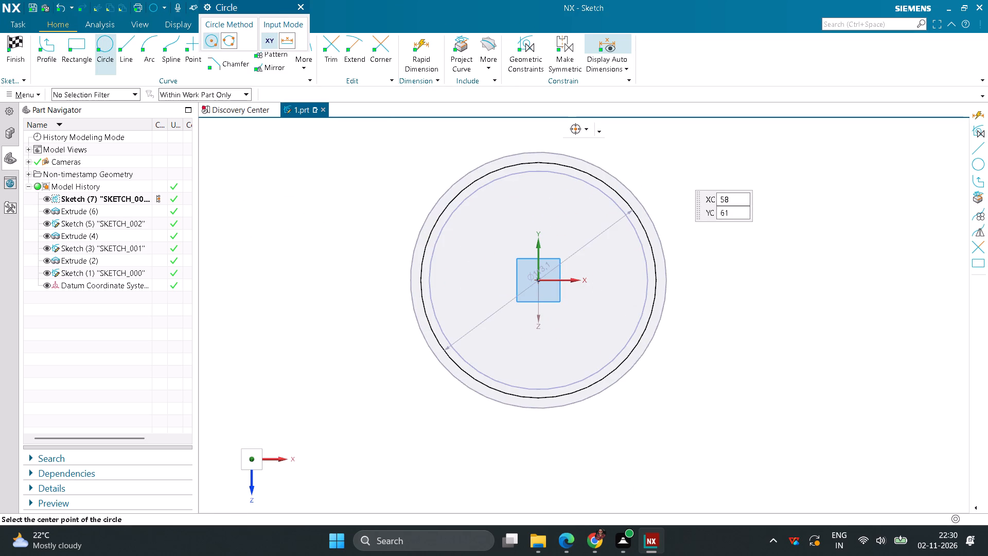
# Dimension the gap between the new circle and the disc's outer edge at 6.35 mm.
pyautogui.click(435, 64)
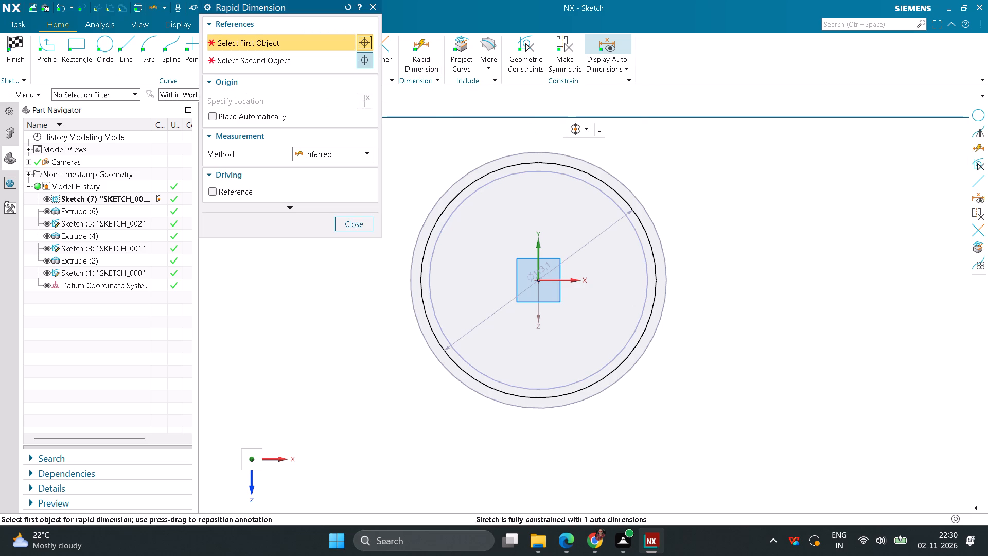
pyautogui.click(530, 163)
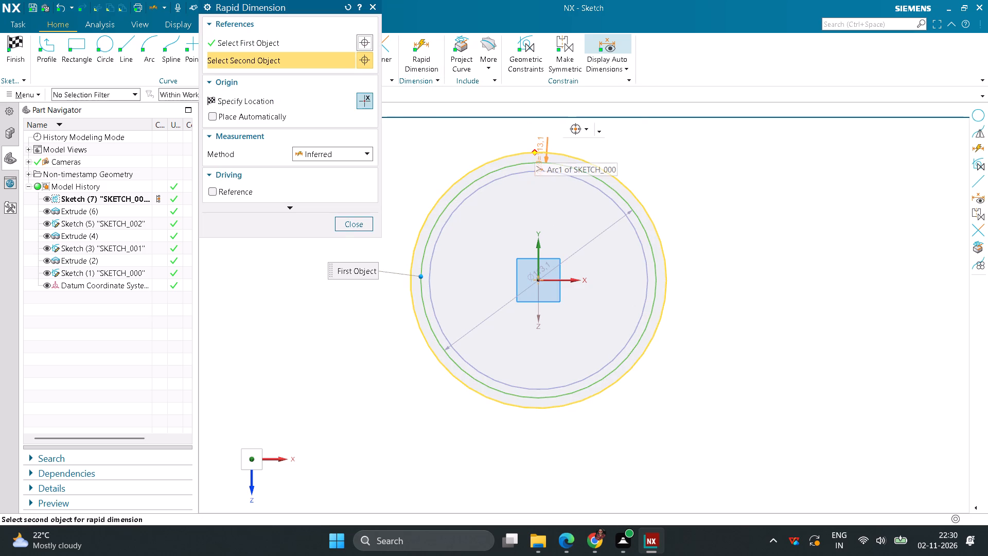
pyautogui.click(535, 149)
pyautogui.click(638, 156)
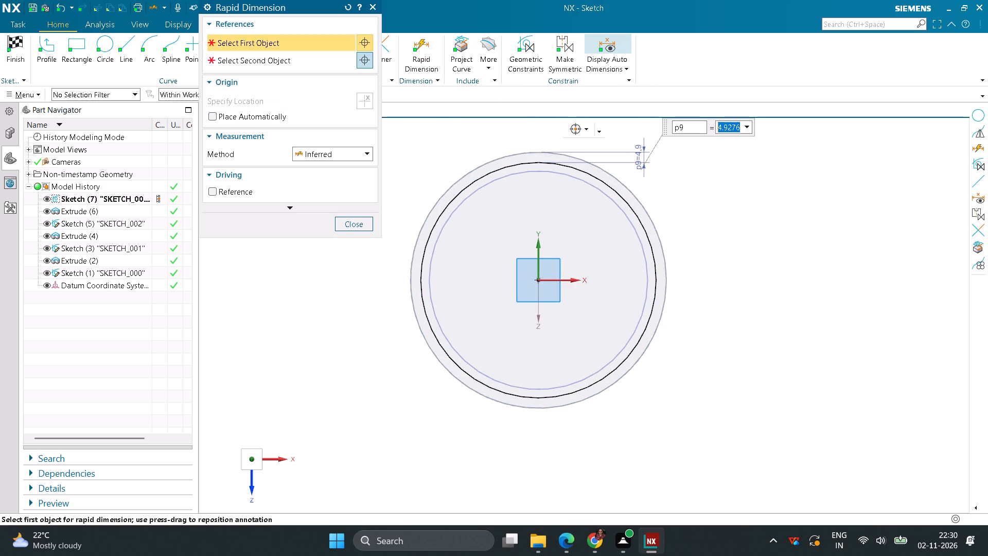
pyautogui.write('6.35')
pyautogui.press('Return')
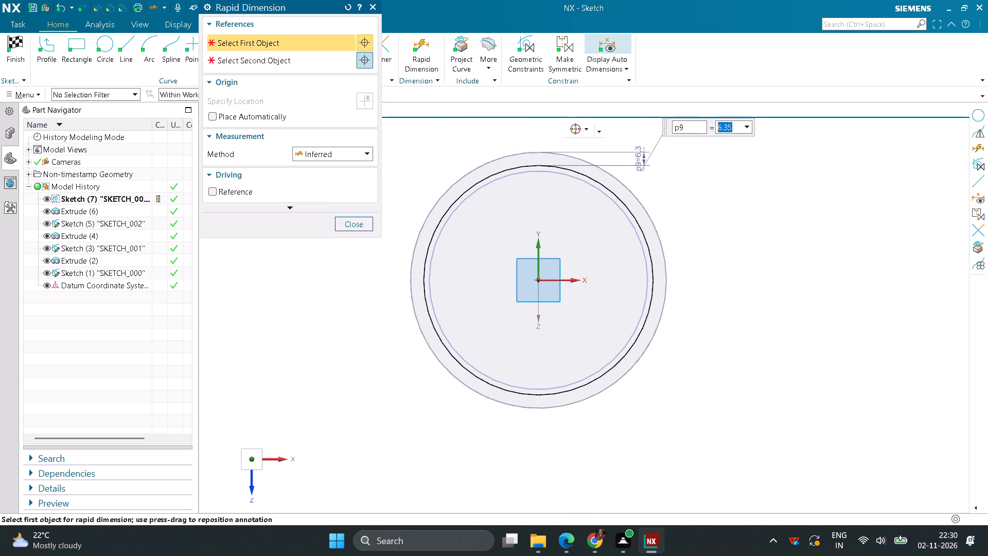
pyautogui.click(352, 224)
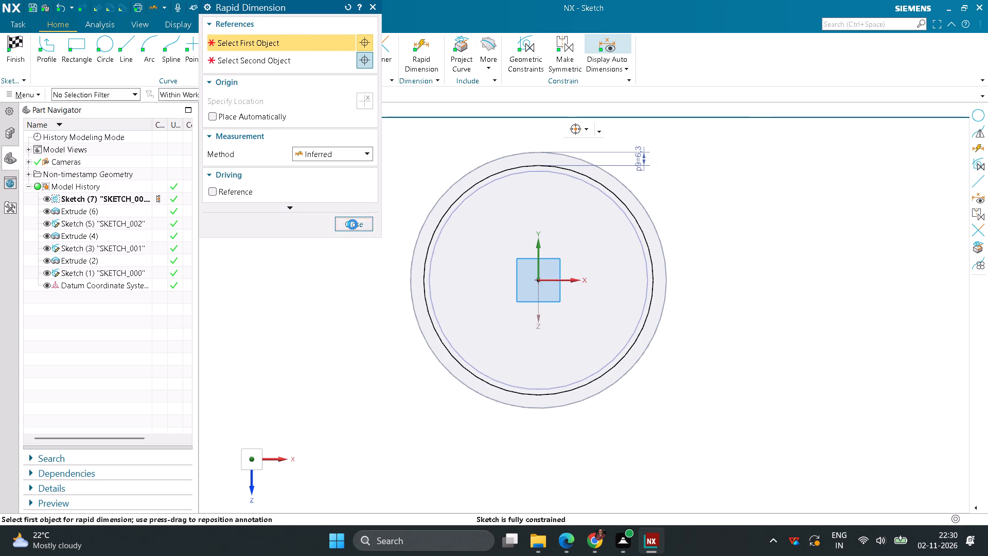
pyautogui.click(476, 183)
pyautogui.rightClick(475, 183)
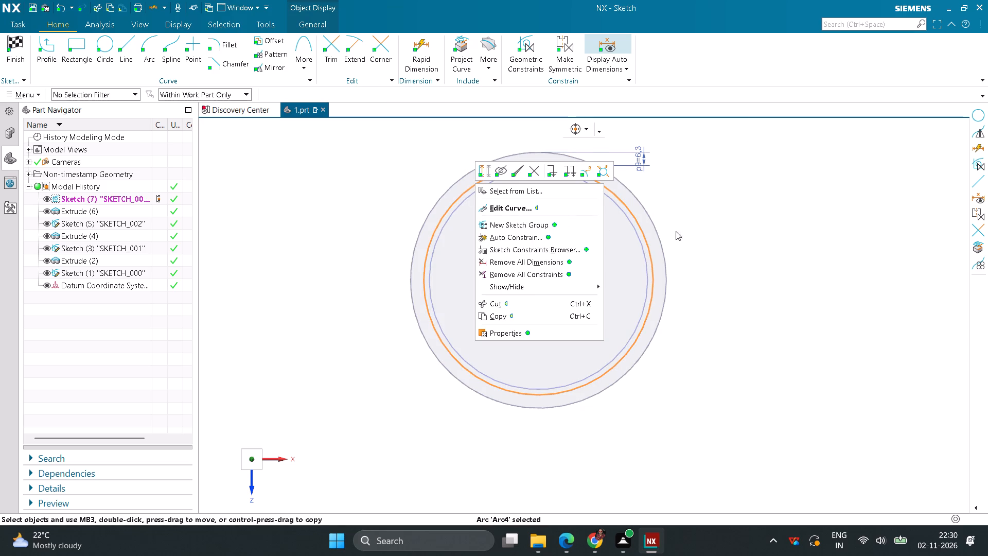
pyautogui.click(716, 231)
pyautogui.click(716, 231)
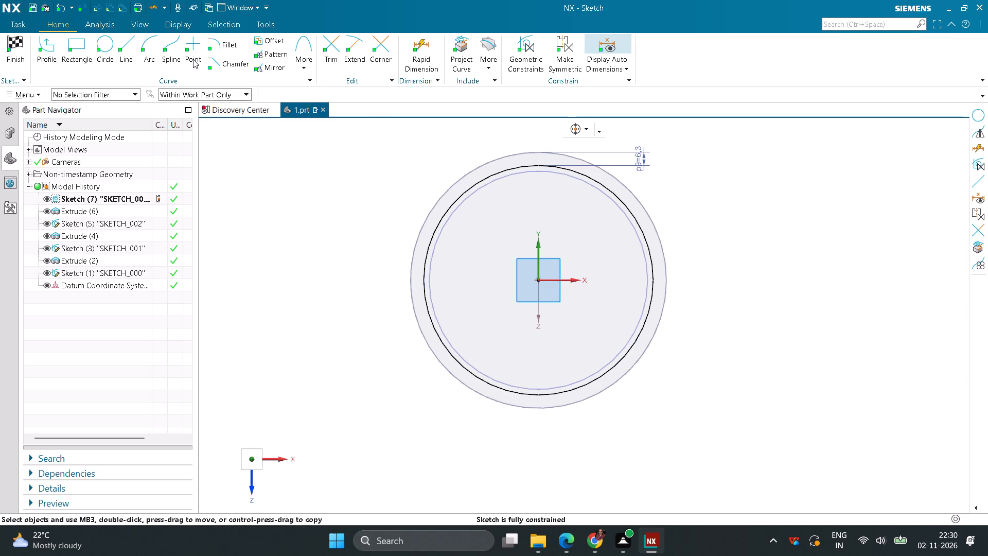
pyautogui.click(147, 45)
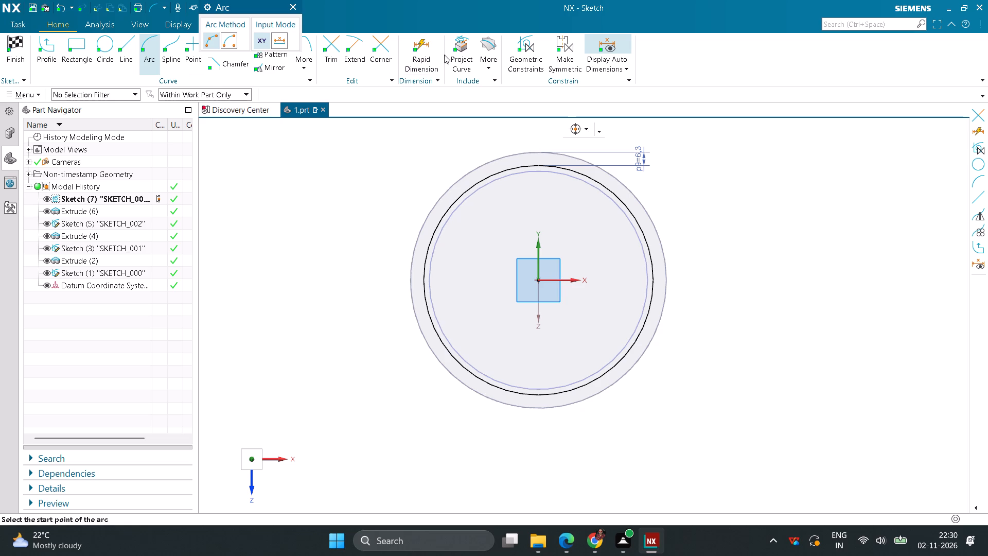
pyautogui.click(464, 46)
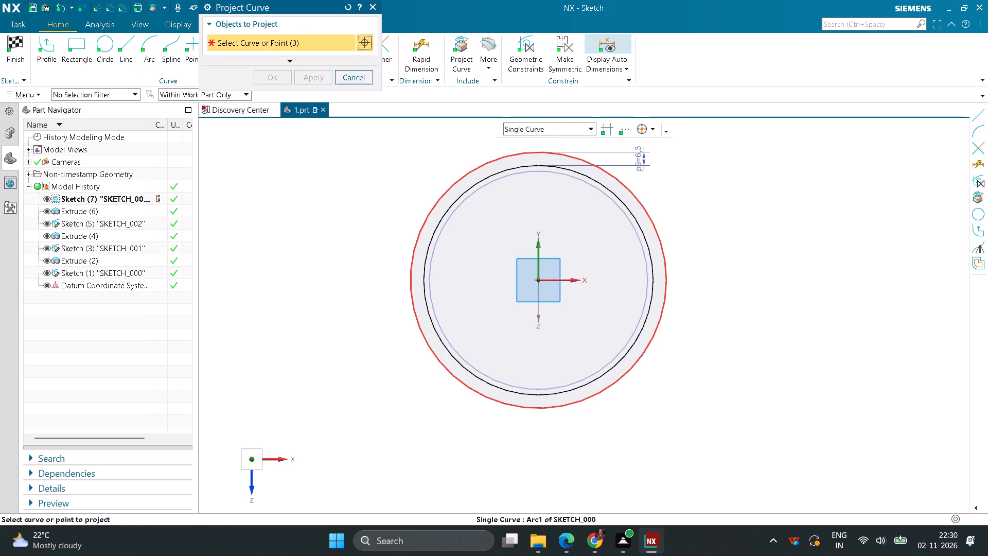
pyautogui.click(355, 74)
# Draw a 123 mm diameter circle centred at the sketch origin, over the disc's outer edge.
pyautogui.click(103, 42)
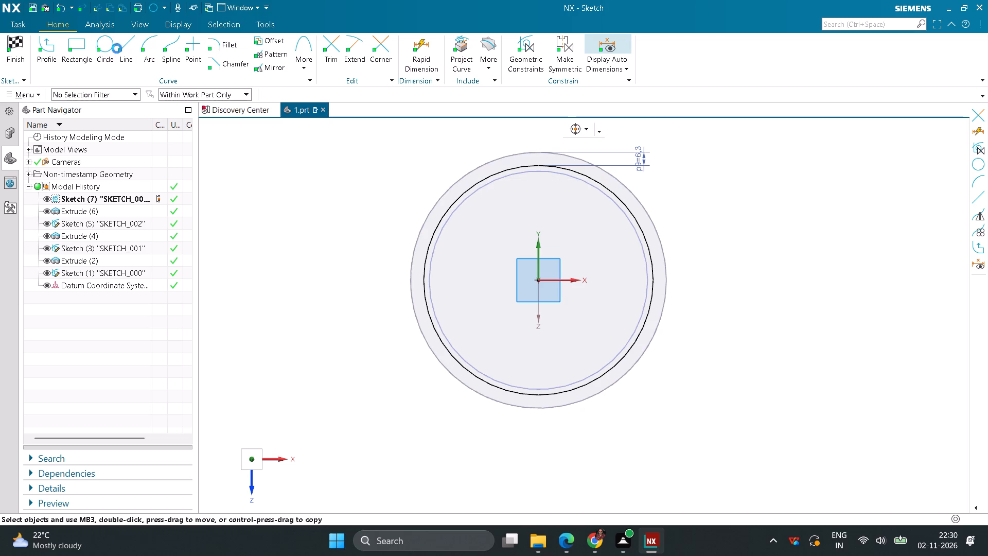
pyautogui.click(538, 279)
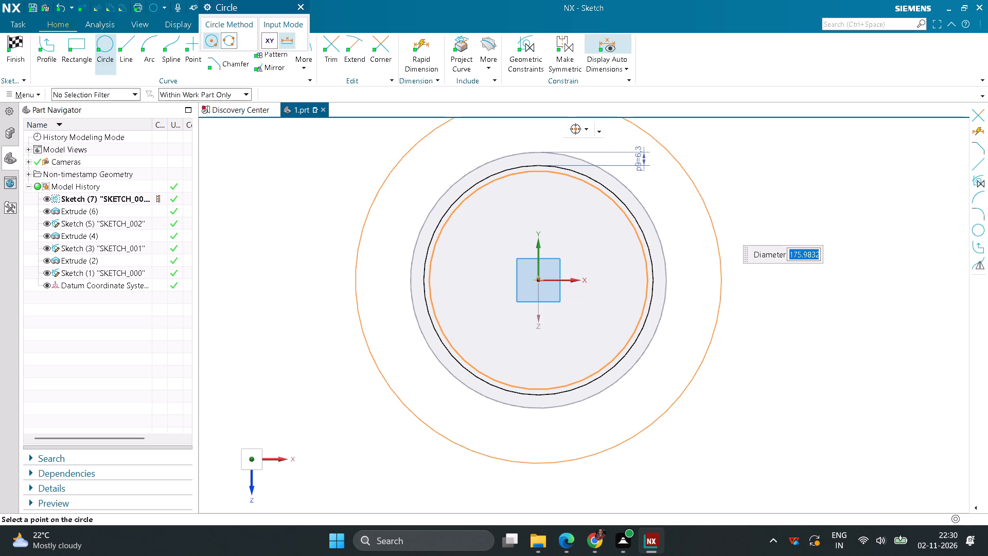
pyautogui.write('123')
pyautogui.press('Return')
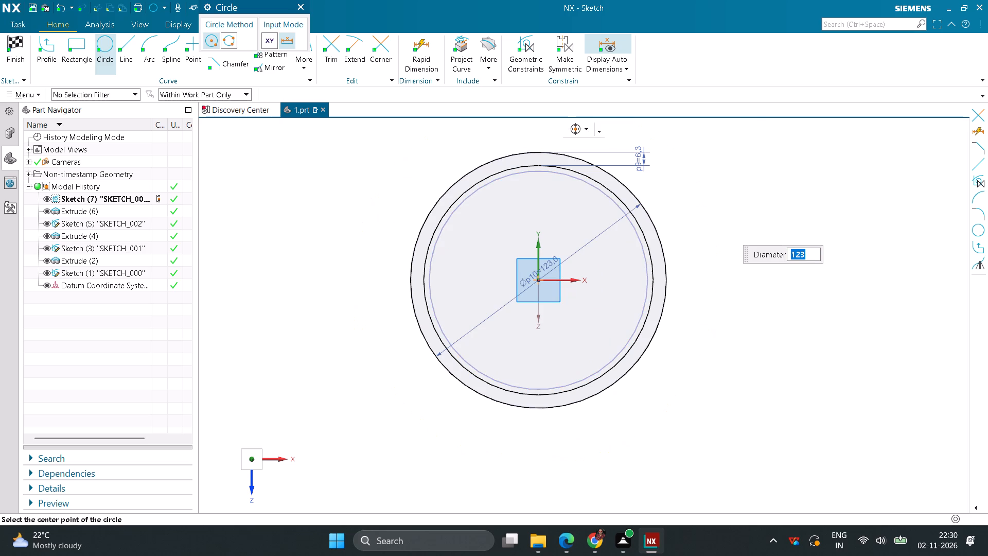
# Draw a three-point arc of about 14.4 mm radius from the inner circle to the 123 mm circle, just left of the top.
pyautogui.click(140, 50)
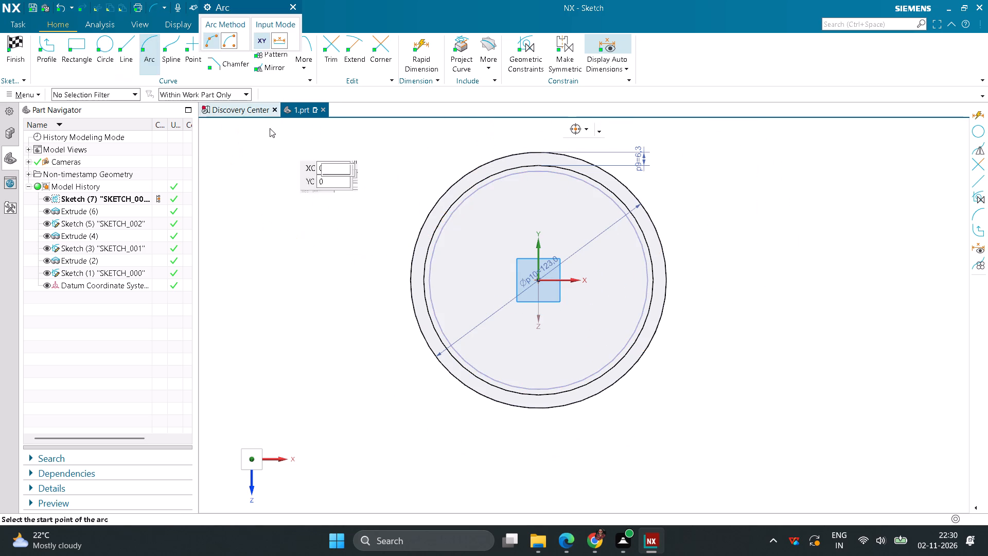
pyautogui.scroll(5, 508, 138)
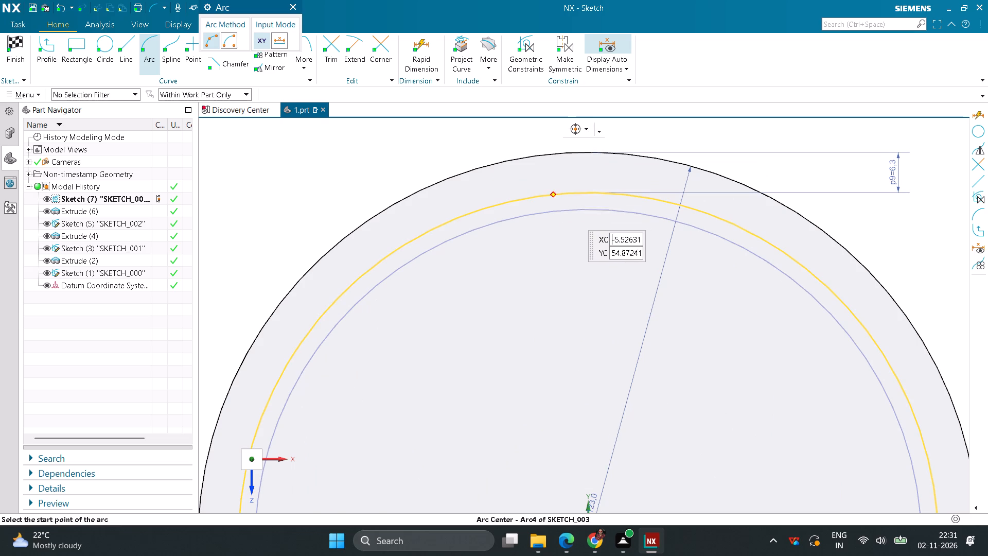
pyautogui.click(550, 194)
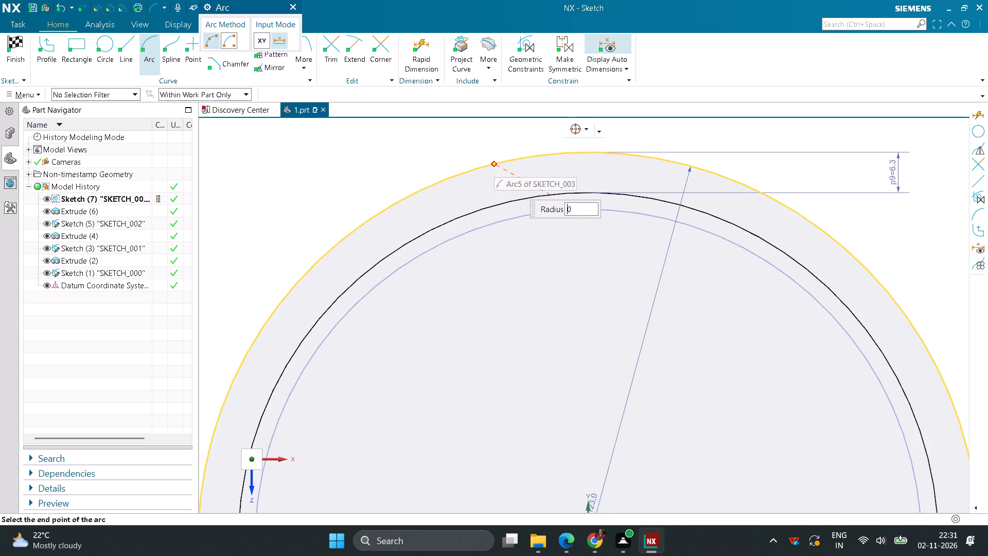
pyautogui.click(494, 164)
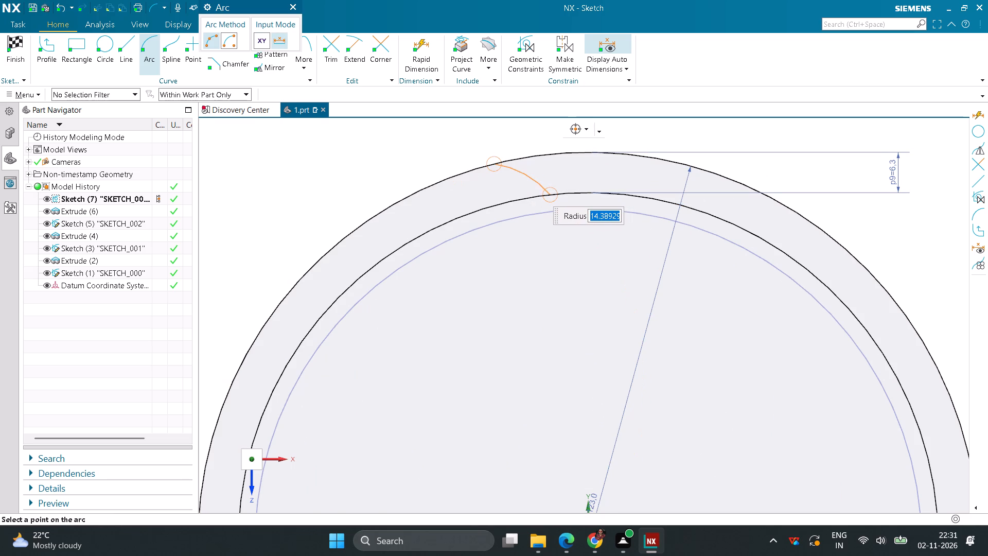
pyautogui.click(517, 170)
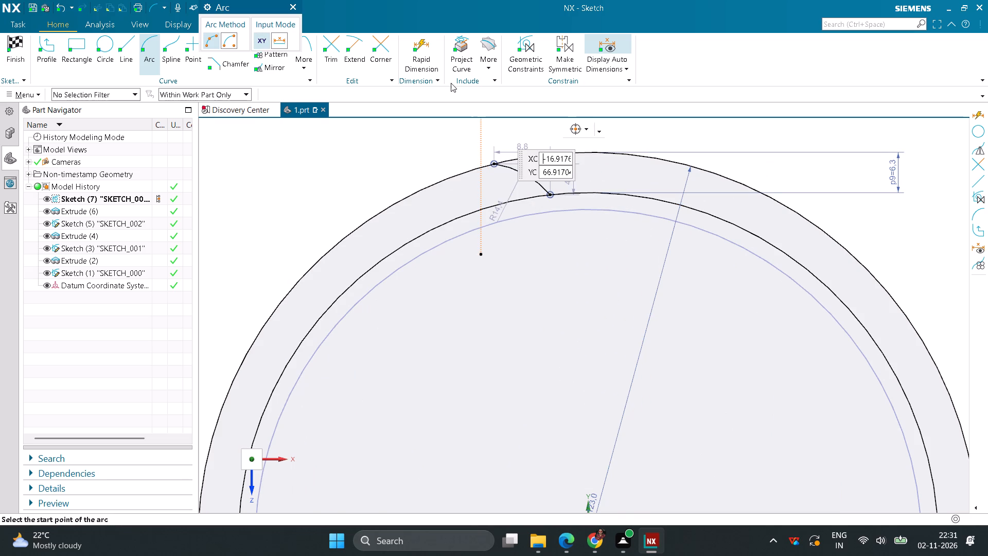
# Dimension the horizontal distance from the arc's inner endpoint to the vertical sketch axis as 2.25/2 mm.
pyautogui.click(426, 63)
pyautogui.scroll(-3, 597, 198)
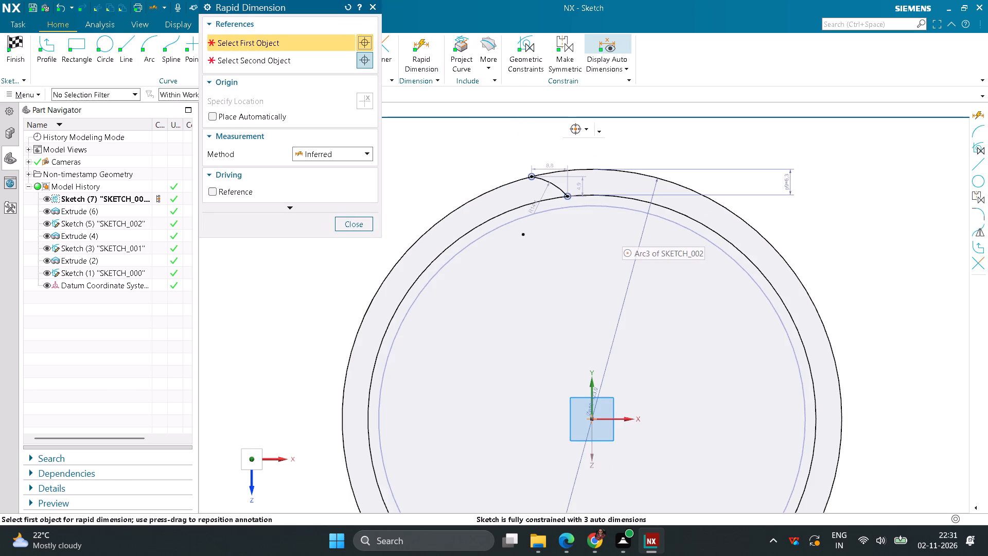
pyautogui.click(566, 194)
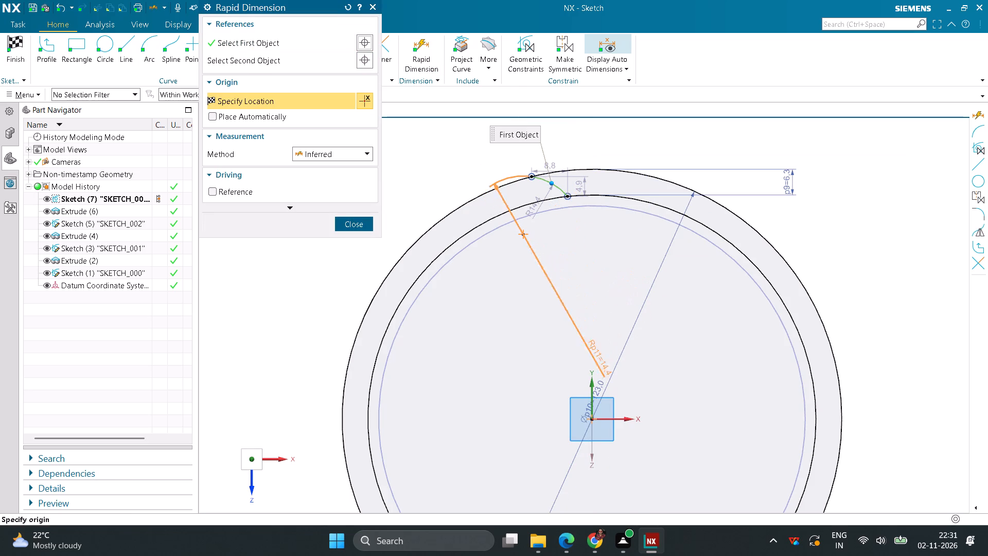
pyautogui.click(592, 391)
pyautogui.click(610, 320)
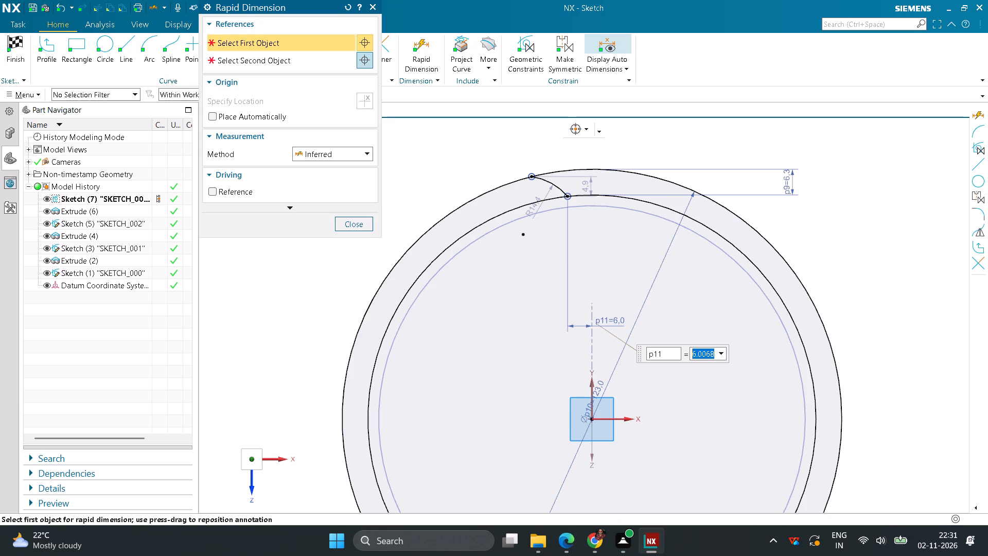
pyautogui.write('2.25/2')
pyautogui.press('Return')
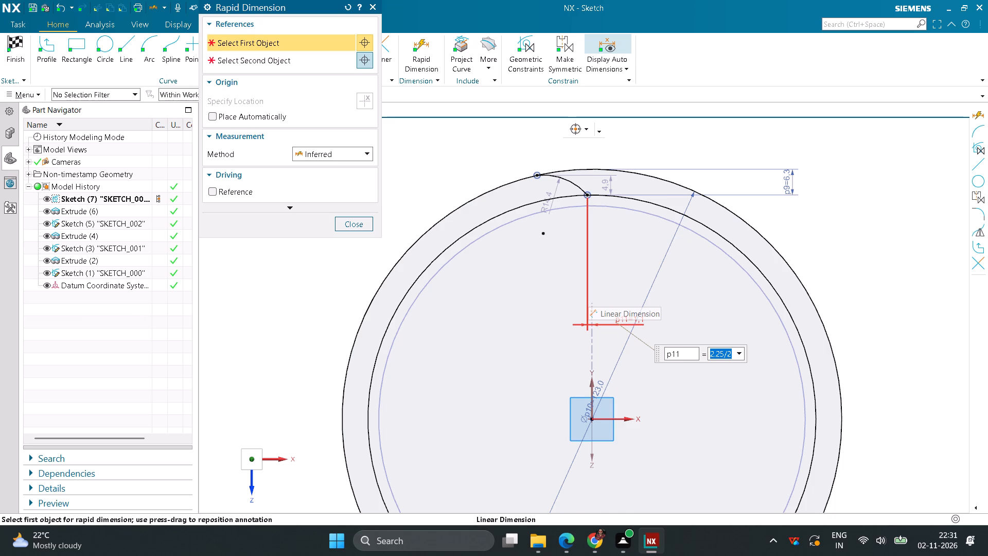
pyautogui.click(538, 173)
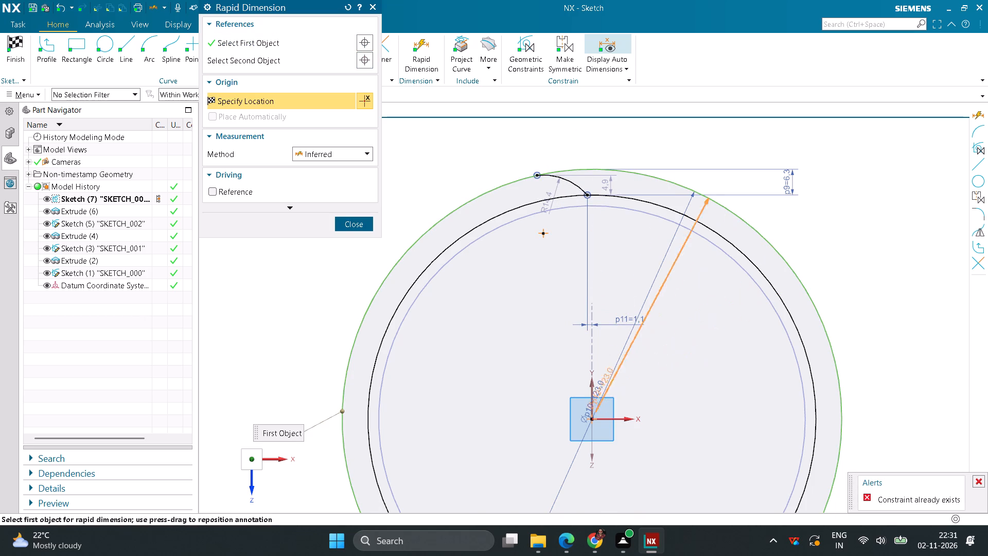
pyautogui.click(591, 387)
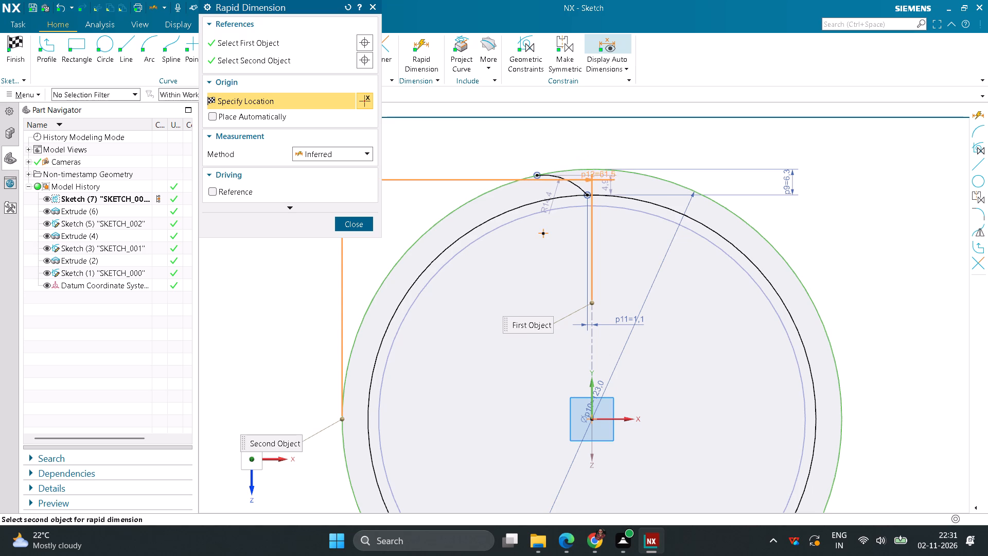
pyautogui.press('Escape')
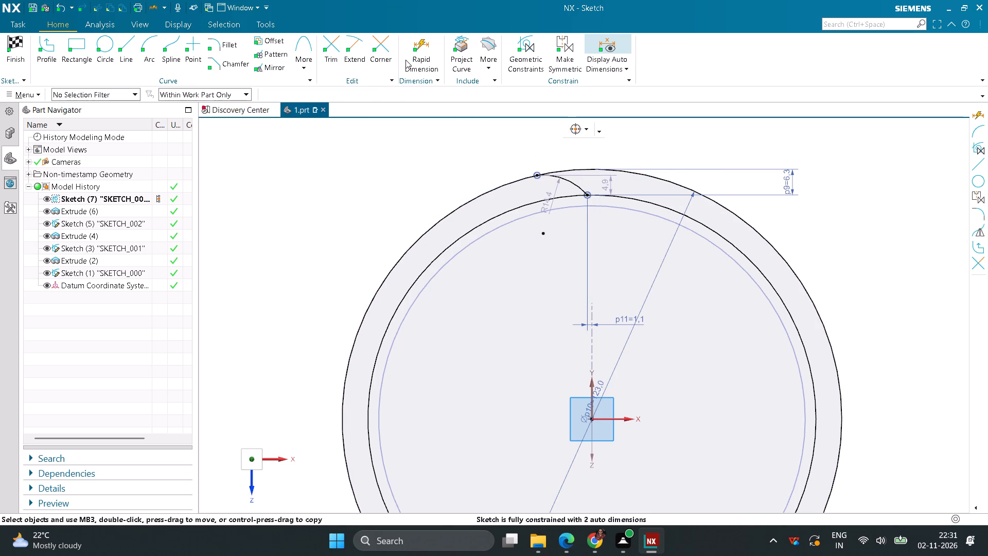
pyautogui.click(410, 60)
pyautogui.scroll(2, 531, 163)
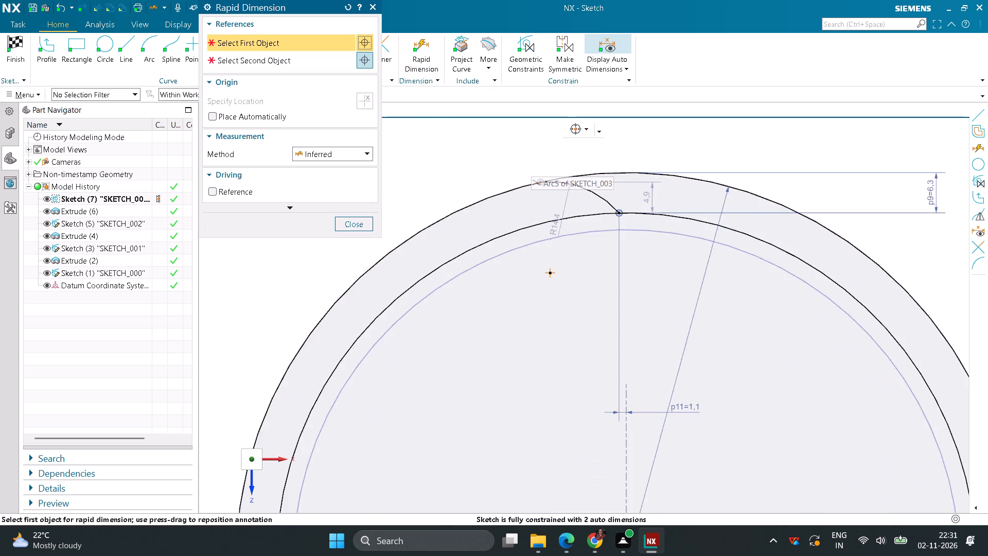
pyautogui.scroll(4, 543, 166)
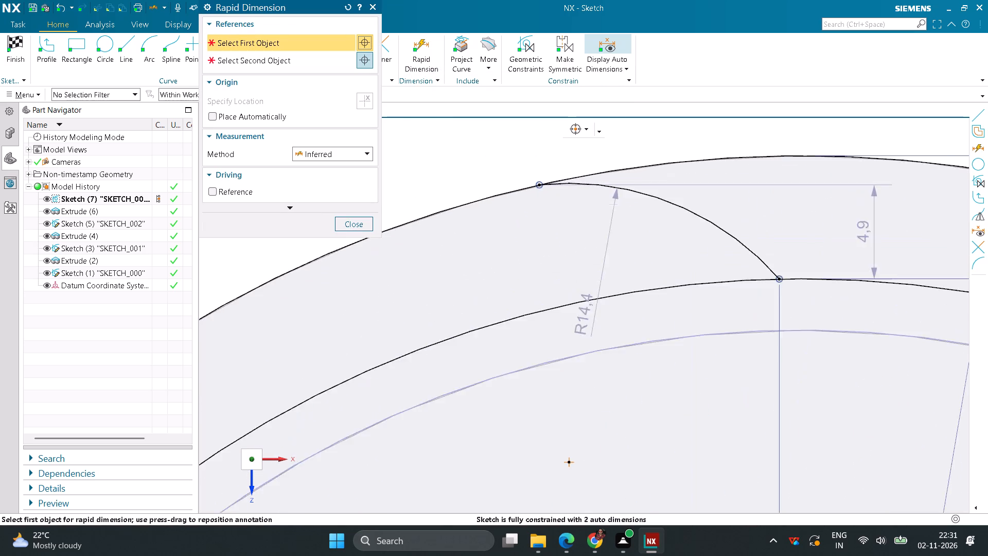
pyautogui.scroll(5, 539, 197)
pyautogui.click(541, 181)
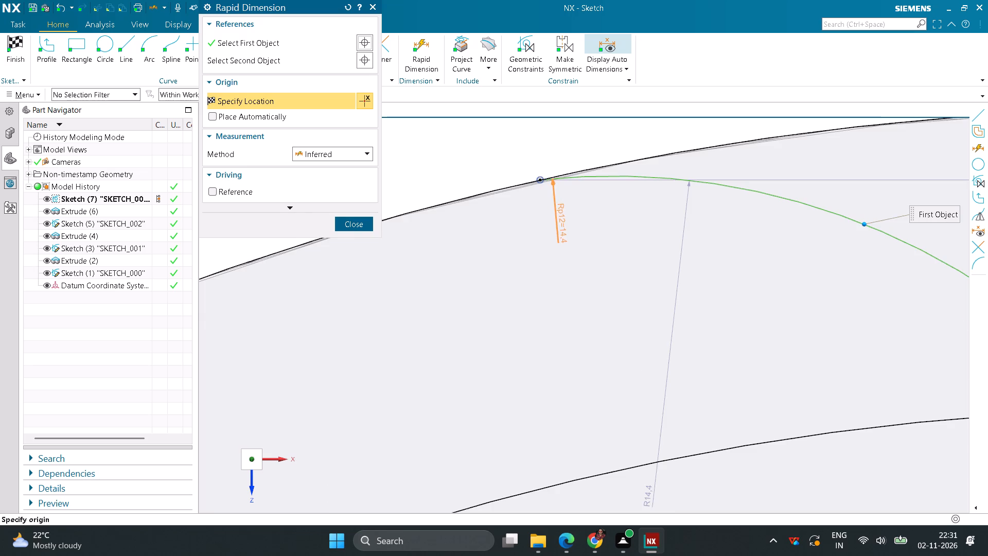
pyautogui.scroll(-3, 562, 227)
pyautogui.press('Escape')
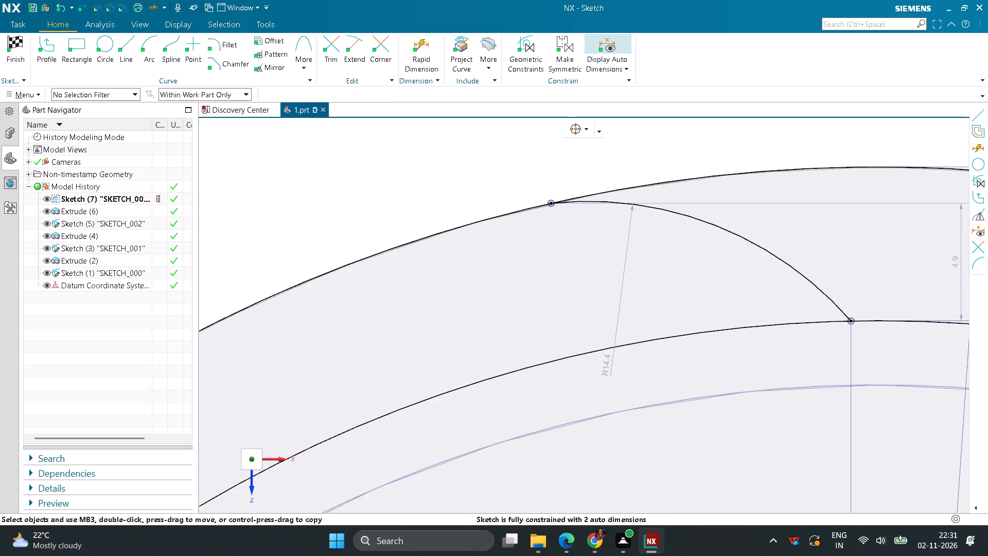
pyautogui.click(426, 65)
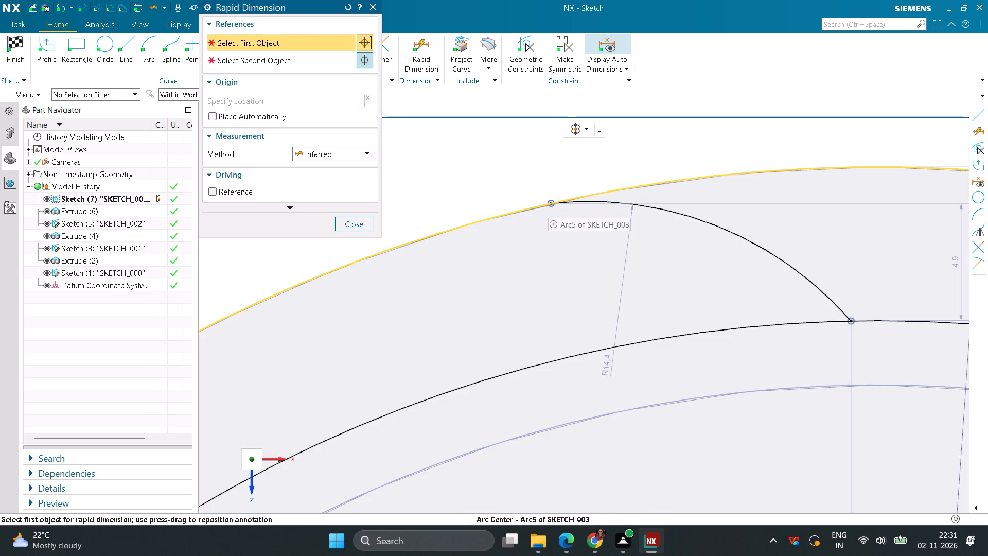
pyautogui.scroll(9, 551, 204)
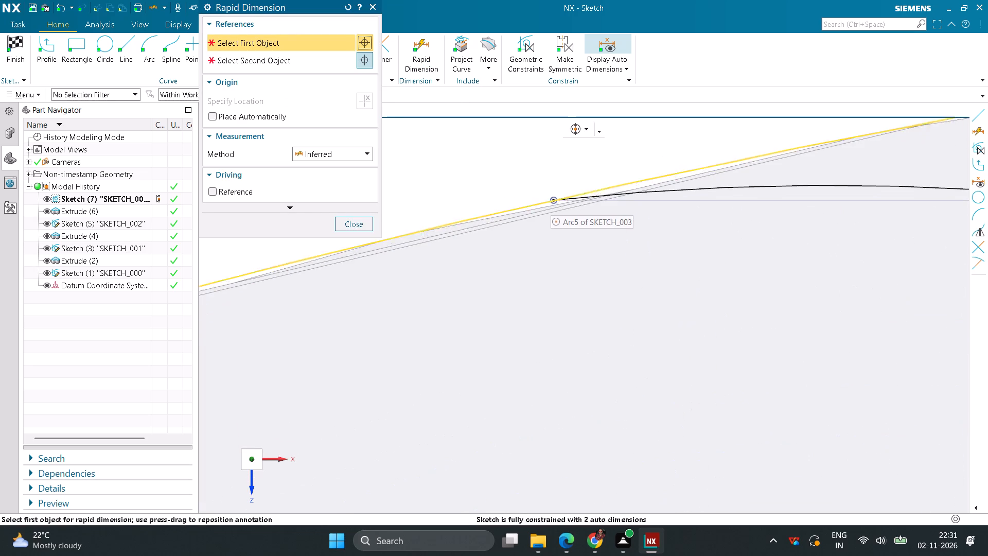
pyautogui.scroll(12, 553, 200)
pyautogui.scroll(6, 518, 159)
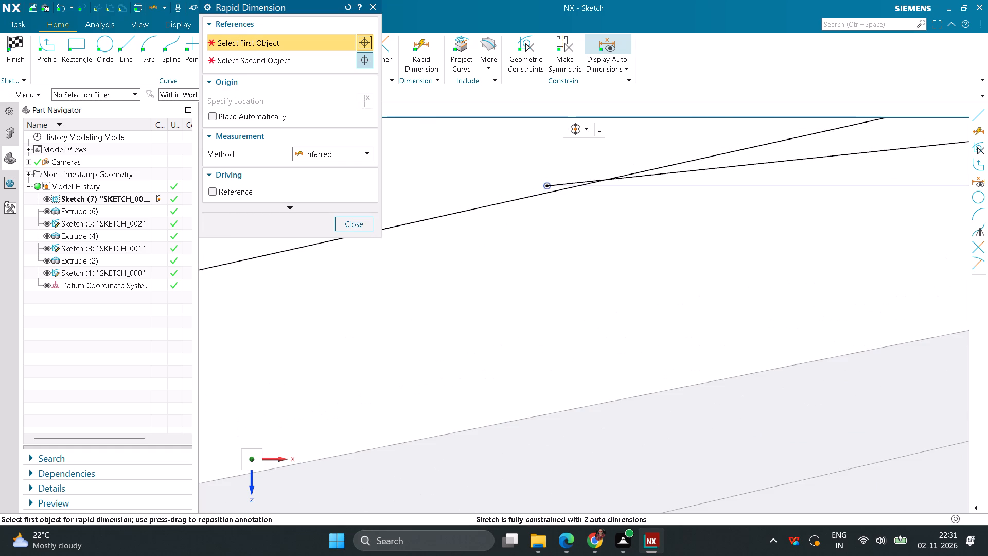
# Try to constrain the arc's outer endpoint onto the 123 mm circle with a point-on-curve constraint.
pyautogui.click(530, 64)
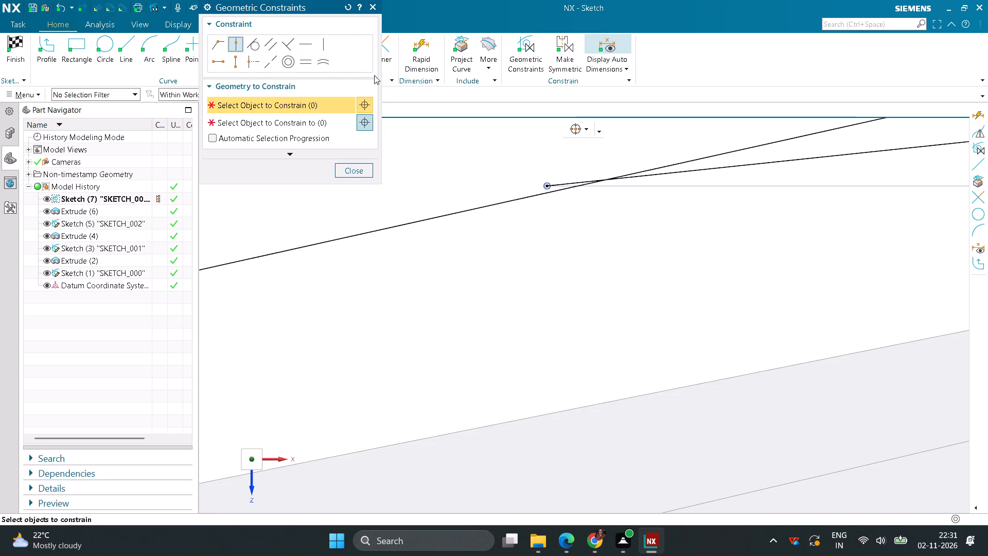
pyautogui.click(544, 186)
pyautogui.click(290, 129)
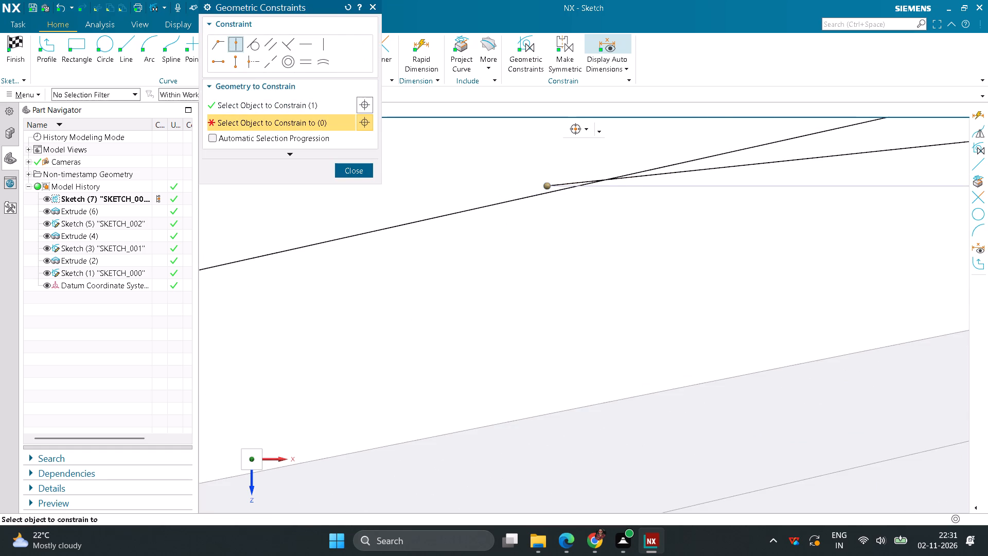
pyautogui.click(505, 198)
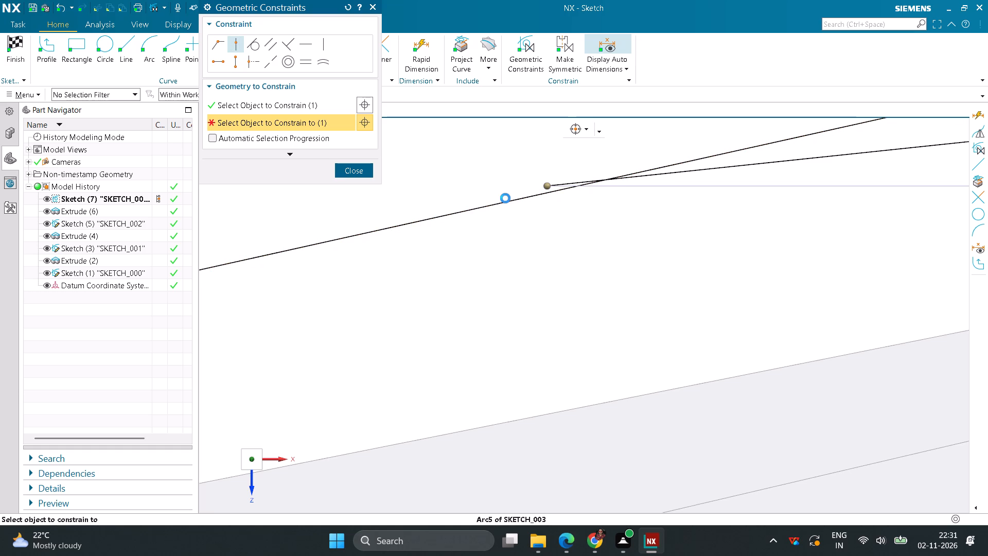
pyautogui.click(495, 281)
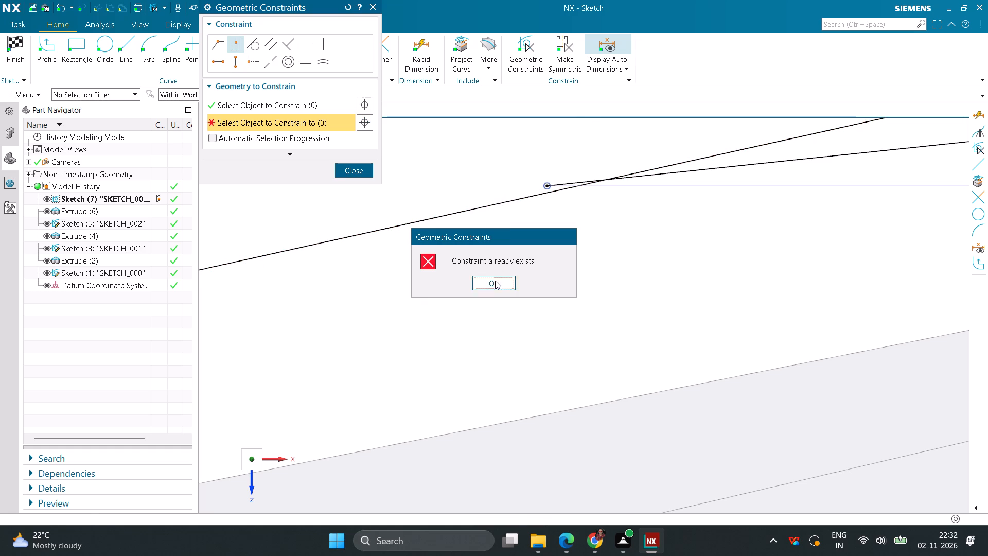
# Dimension the horizontal distance from the arc's outer endpoint to the vertical sketch axis as 8.90/2 mm.
pyautogui.click(430, 60)
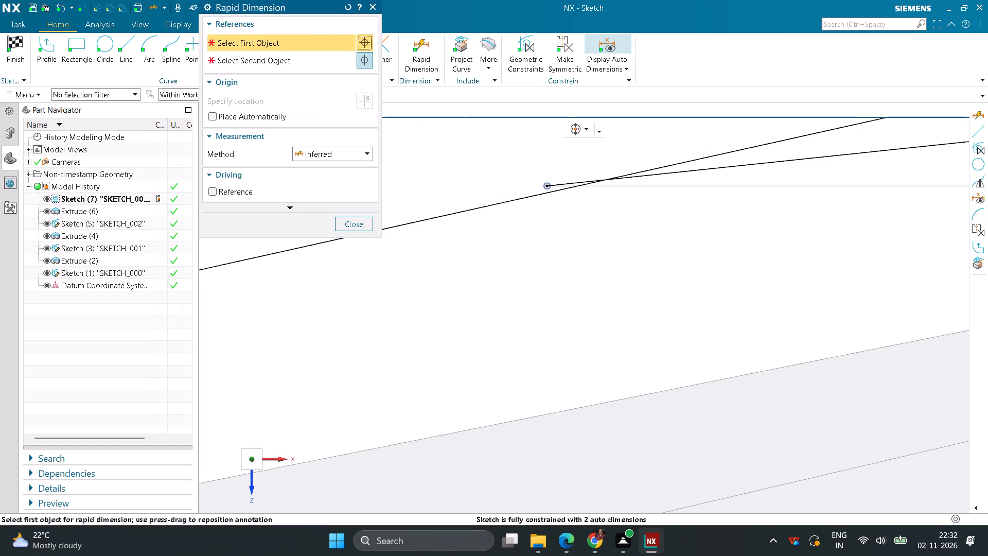
pyautogui.scroll(2, 548, 186)
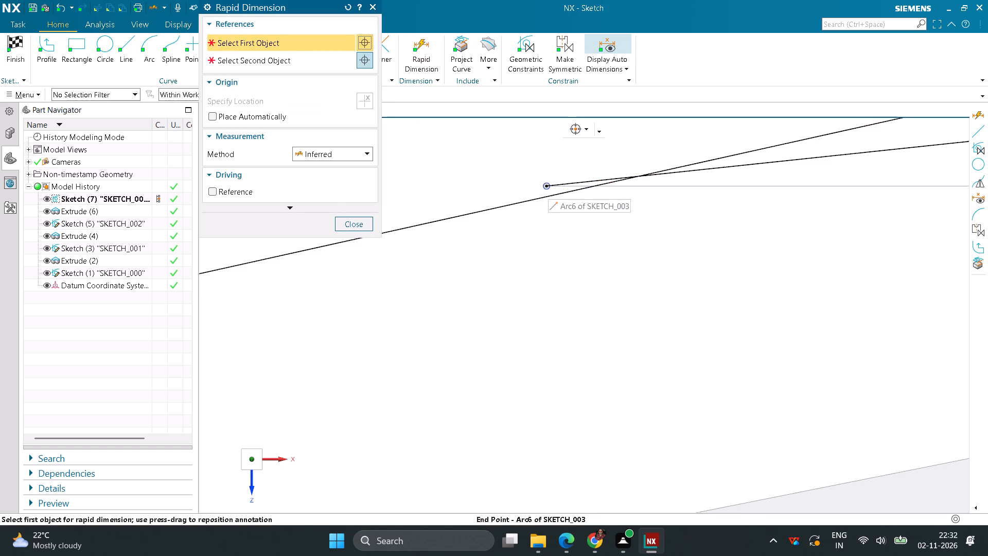
pyautogui.scroll(6, 552, 197)
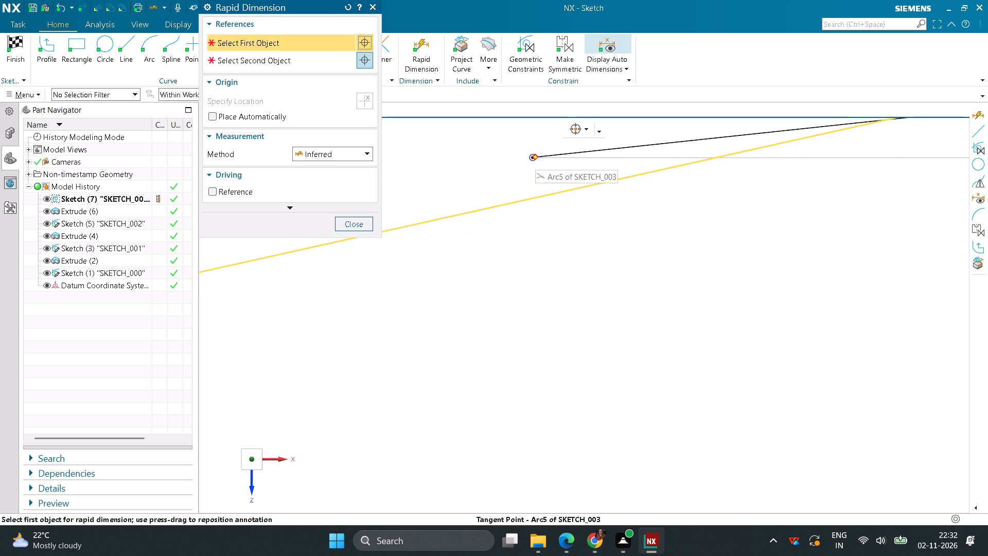
pyautogui.scroll(7, 535, 157)
pyautogui.click(530, 160)
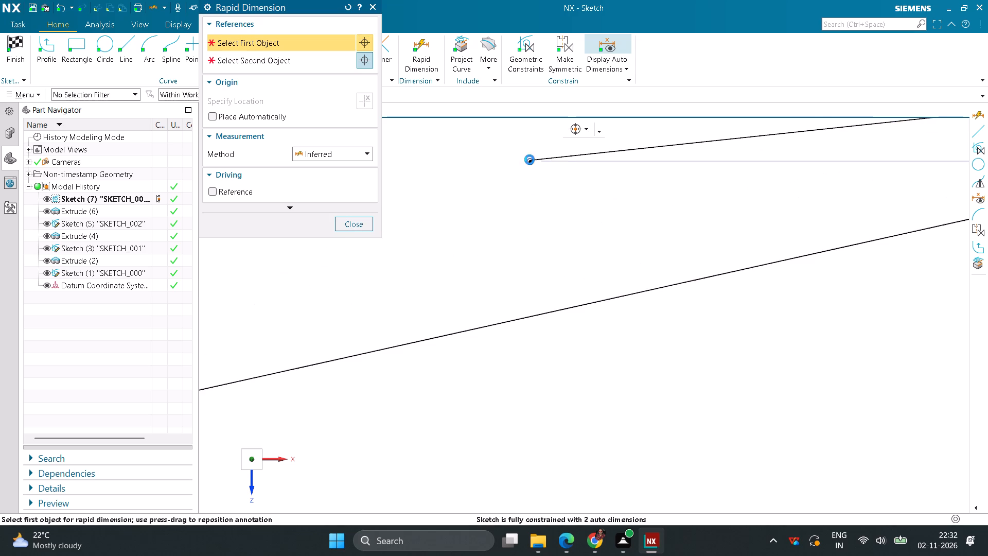
pyautogui.scroll(-13, 547, 196)
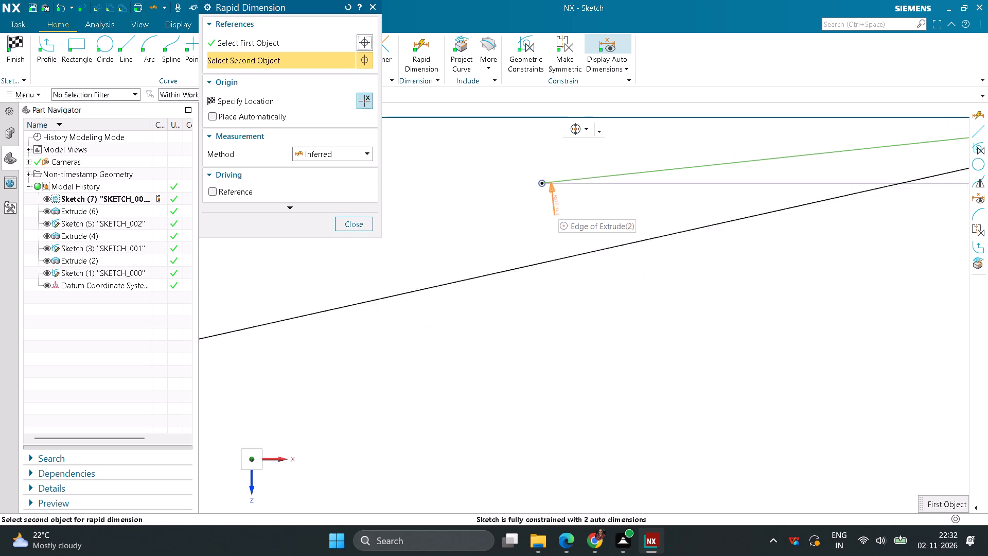
pyautogui.scroll(-7, 554, 209)
pyautogui.scroll(-20, 556, 215)
pyautogui.scroll(-6, 556, 215)
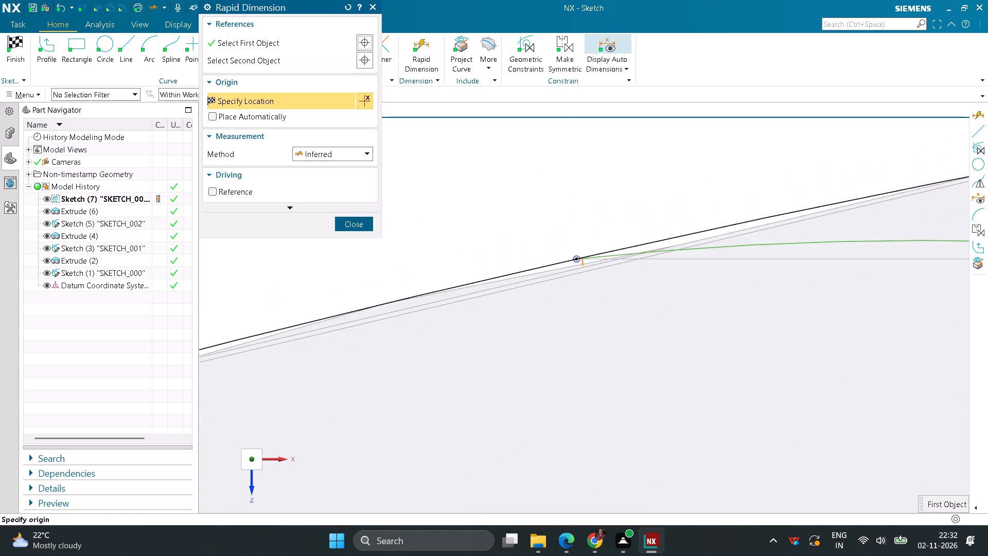
pyautogui.scroll(-20, 586, 267)
pyautogui.scroll(-8, 586, 267)
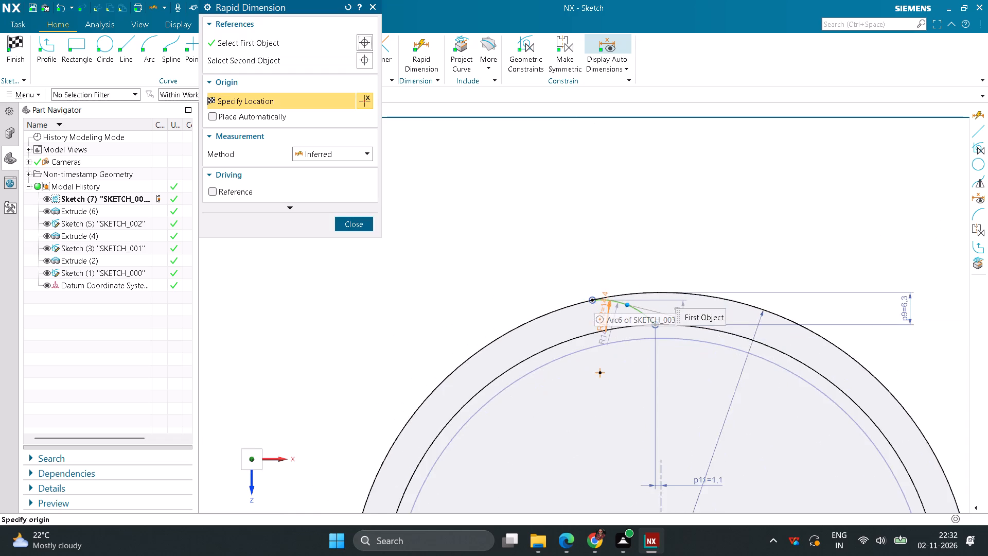
pyautogui.scroll(-6, 603, 323)
pyautogui.moveTo(618, 383); pyautogui.dragTo(618, 376)
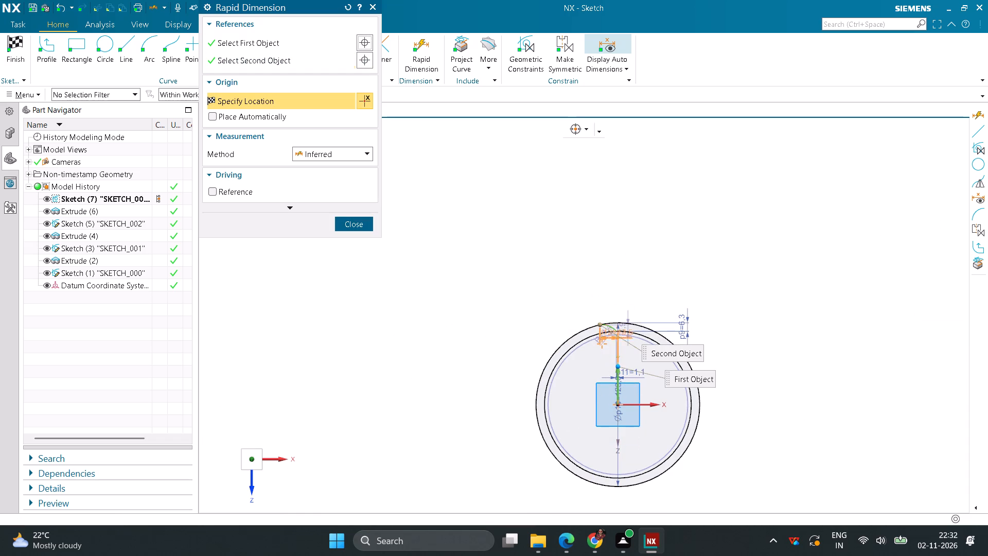
pyautogui.click(615, 299)
pyautogui.scroll(4, 646, 302)
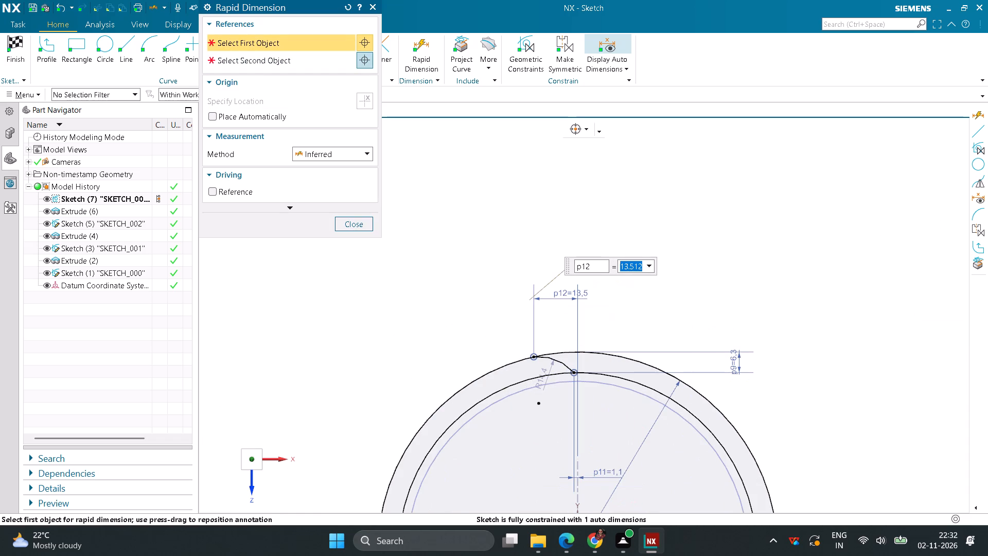
pyautogui.write('8.90/2')
pyautogui.press('Return')
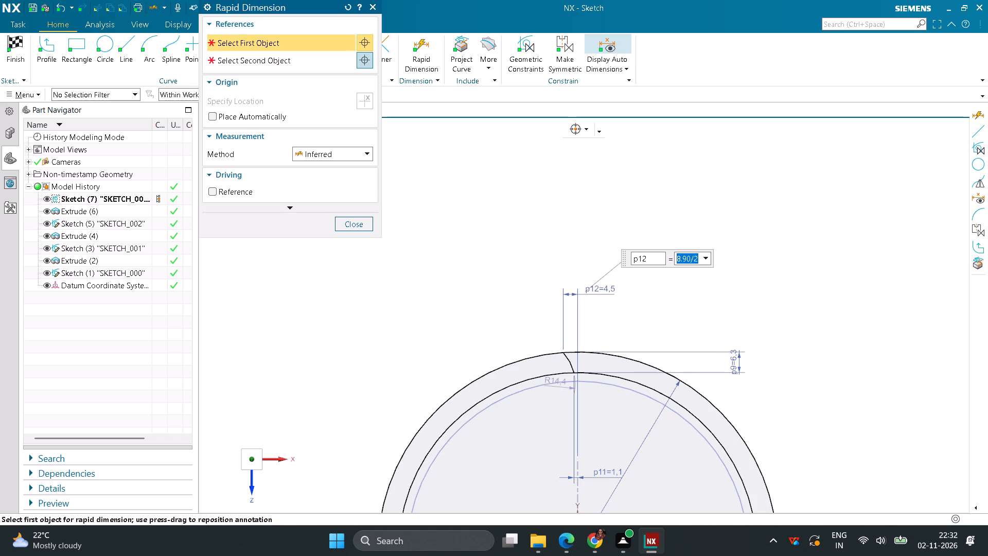
pyautogui.click(364, 227)
# Set the radius of the arc between the two circles to 32 mm.
pyautogui.scroll(2, 559, 386)
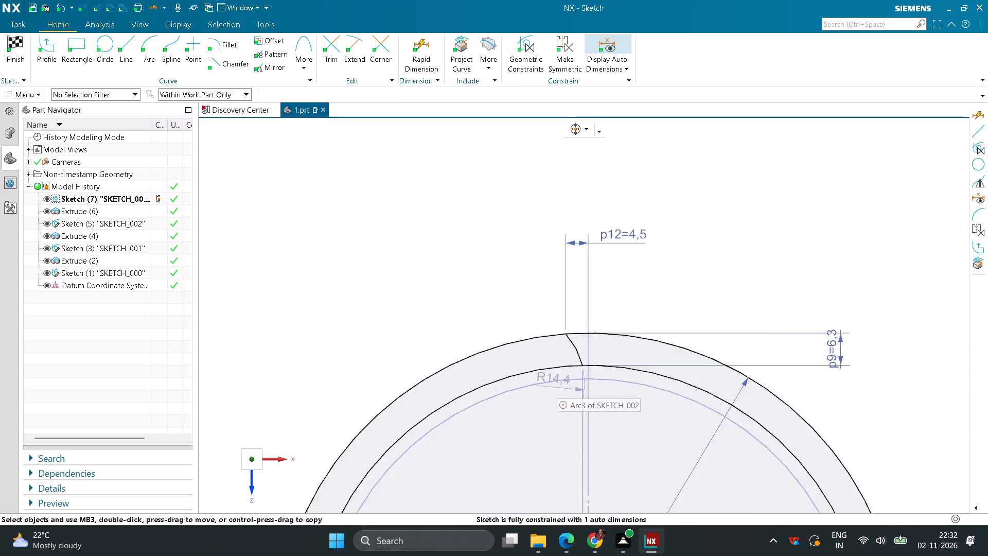
pyautogui.scroll(2, 559, 386)
pyautogui.doubleClick(547, 375)
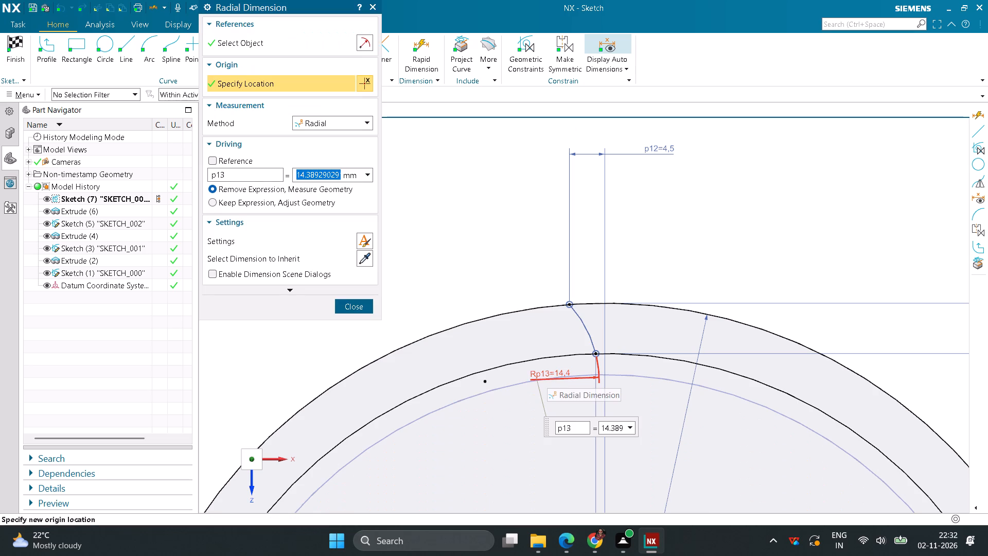
pyautogui.write('32')
pyautogui.press('Return')
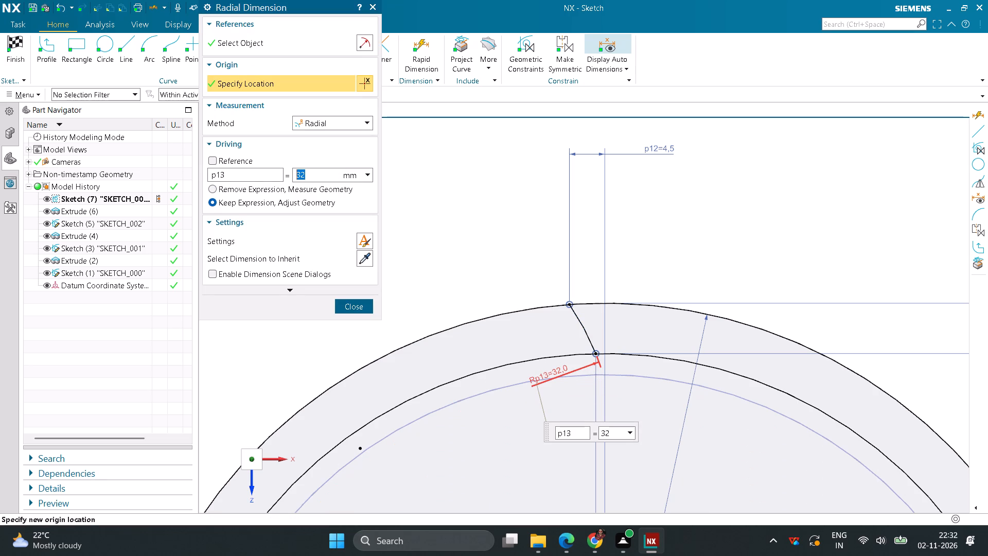
pyautogui.click(362, 301)
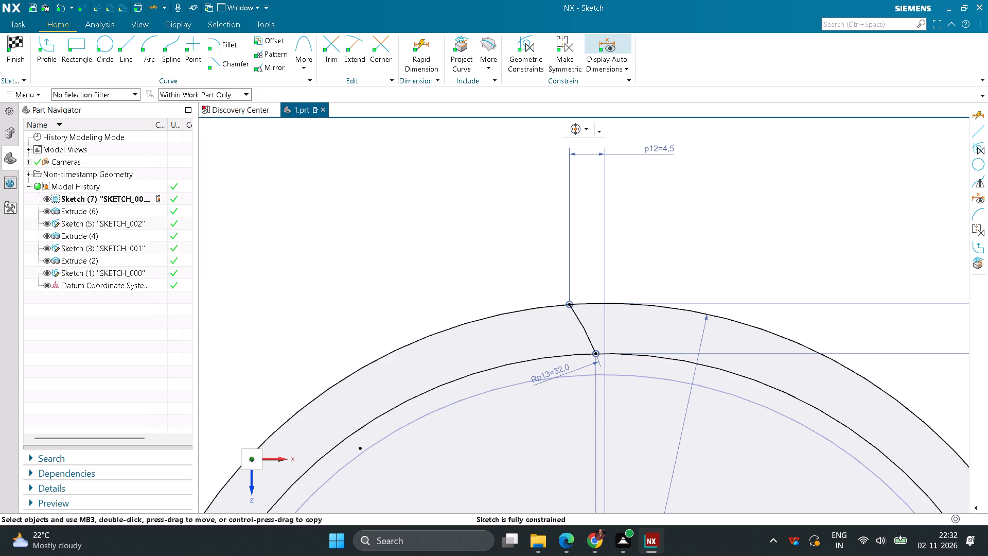
# Mirror the 32 mm radius arc about the vertical sketch axis to form the other flank of the tooth gap.
pyautogui.scroll(-2, 463, 270)
pyautogui.click(280, 68)
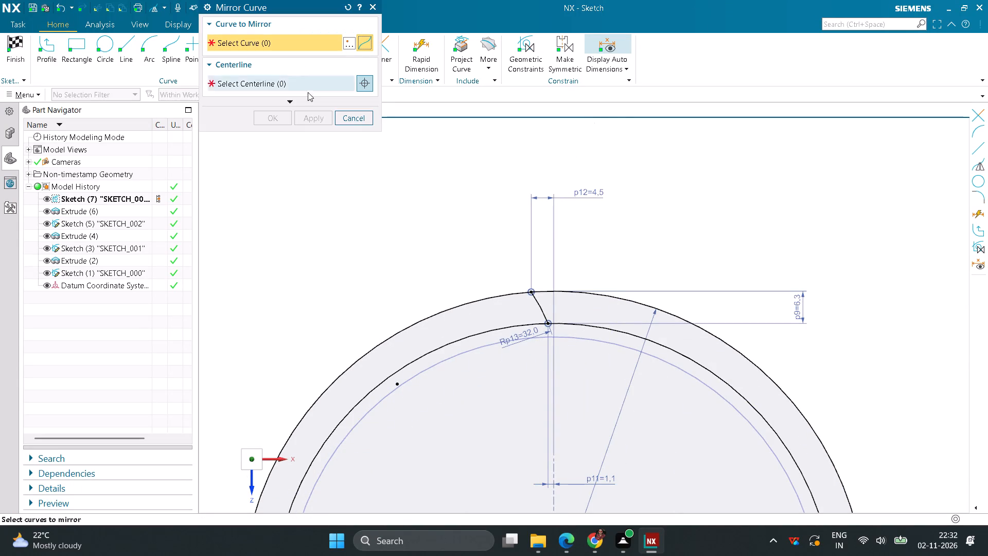
pyautogui.click(537, 304)
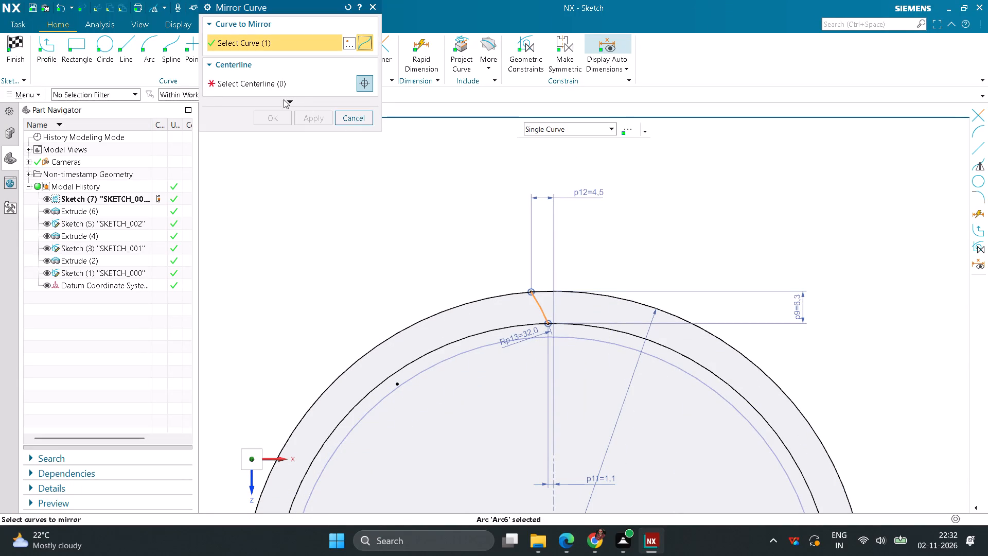
pyautogui.click(260, 86)
pyautogui.scroll(-4, 372, 182)
pyautogui.click(446, 327)
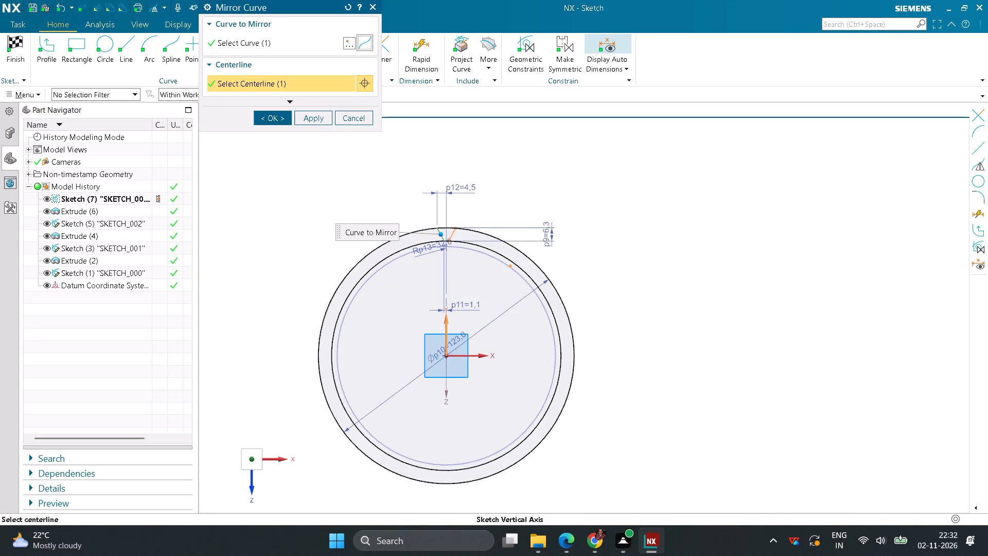
pyautogui.click(272, 121)
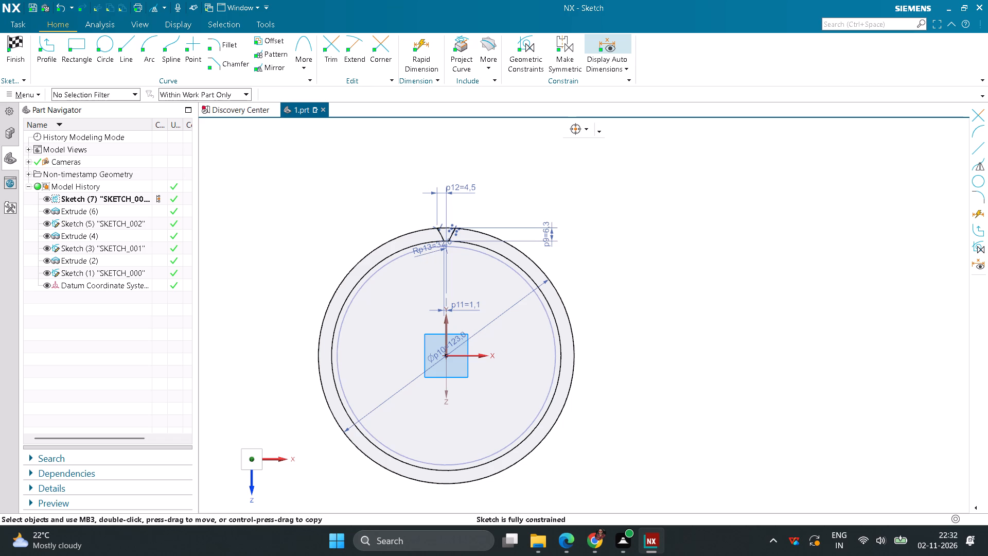
# Trim away both full circles outside the two arcs, leaving only the closed tooth-gap profile.
pyautogui.click(336, 53)
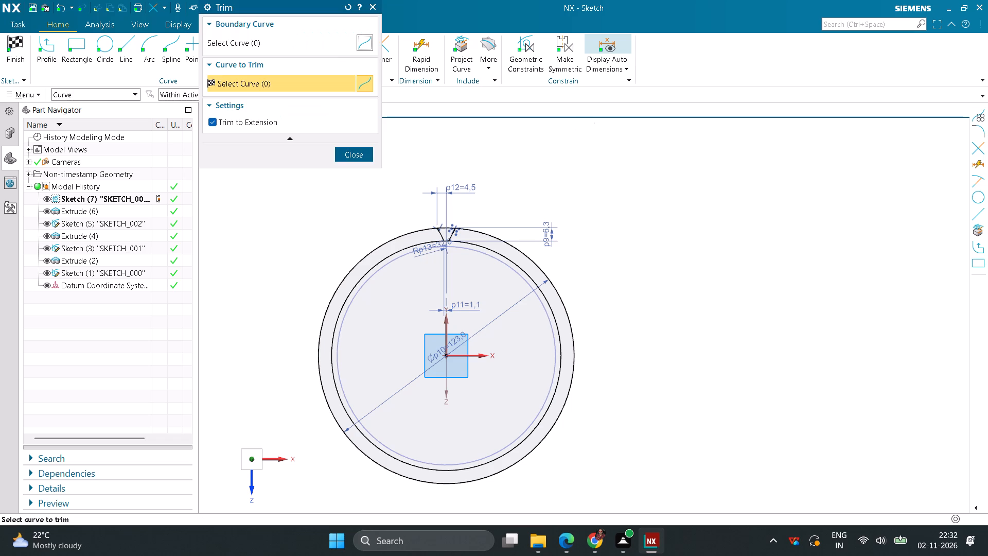
pyautogui.click(411, 228)
pyautogui.click(402, 251)
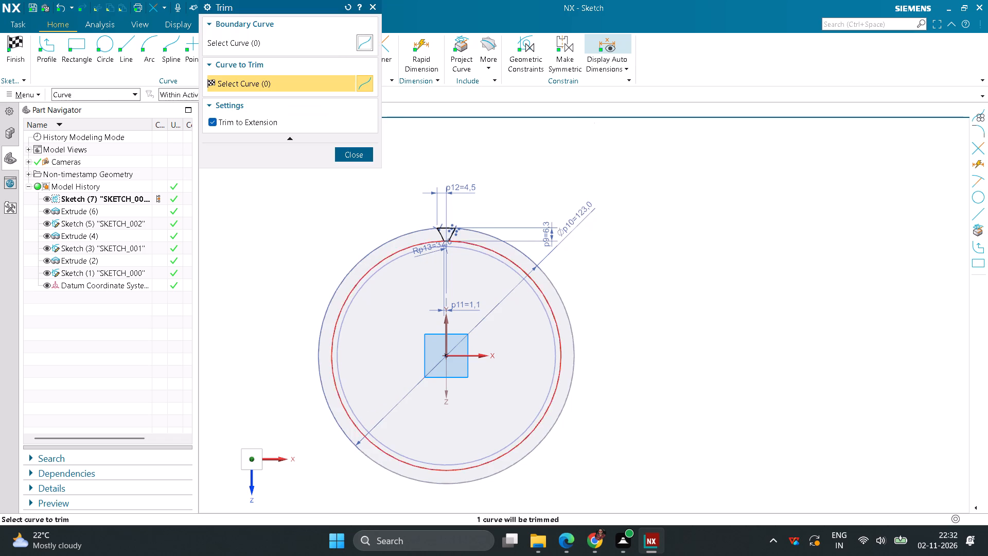
pyautogui.click(353, 158)
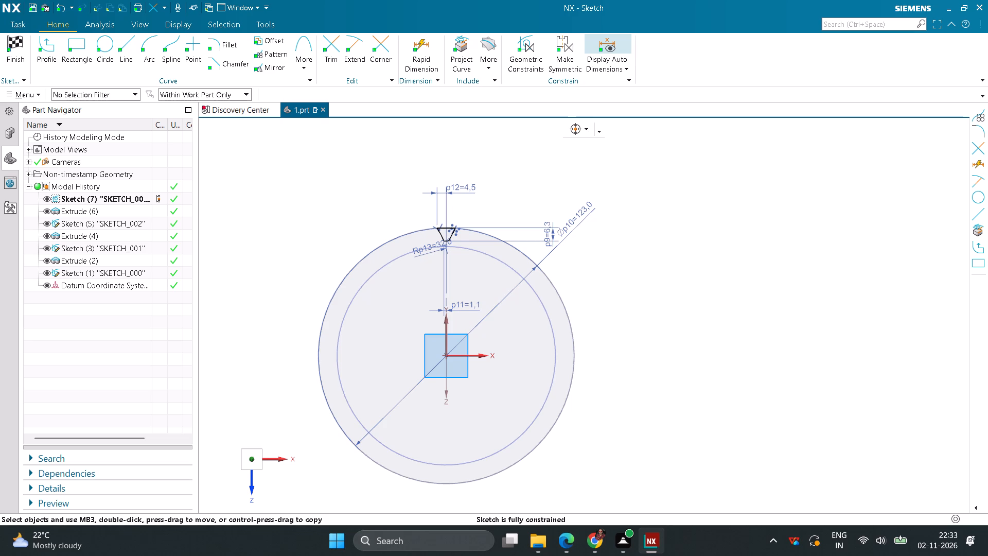
# Pattern the four tooth-gap curves circularly about the sketch origin with count 40 over 360°, and finish the sketch.
pyautogui.click(269, 54)
pyautogui.scroll(4, 422, 234)
pyautogui.click(469, 240)
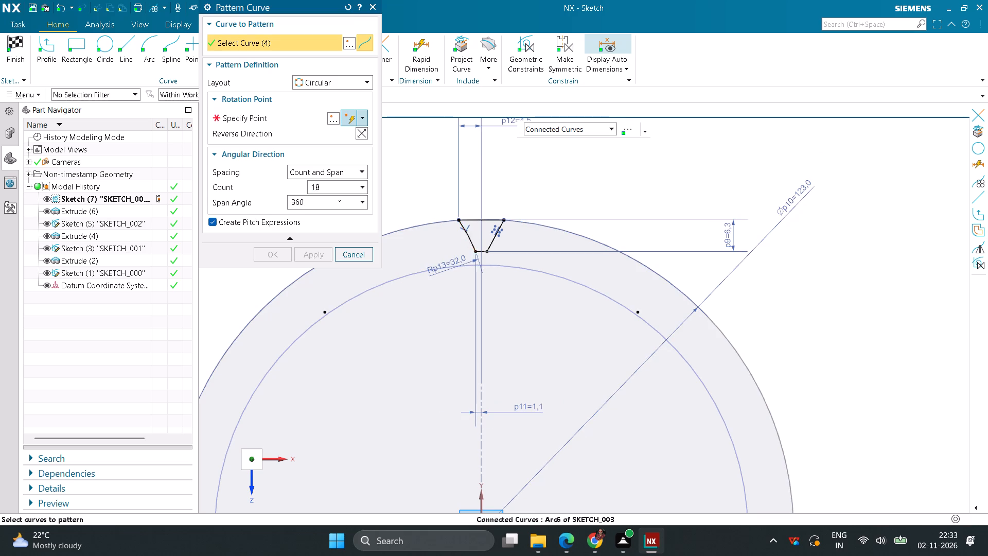
pyautogui.click(260, 123)
pyautogui.scroll(-3, 422, 296)
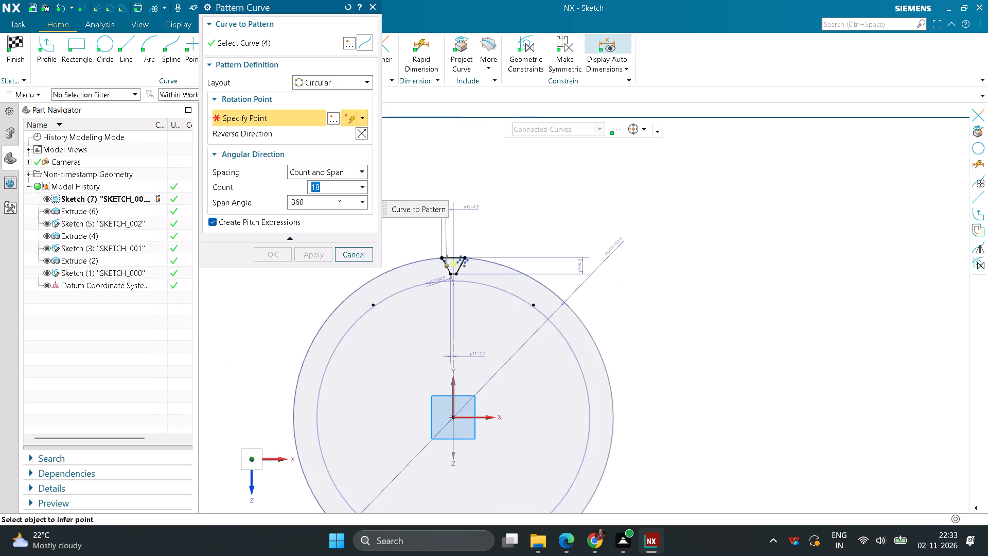
pyautogui.click(450, 419)
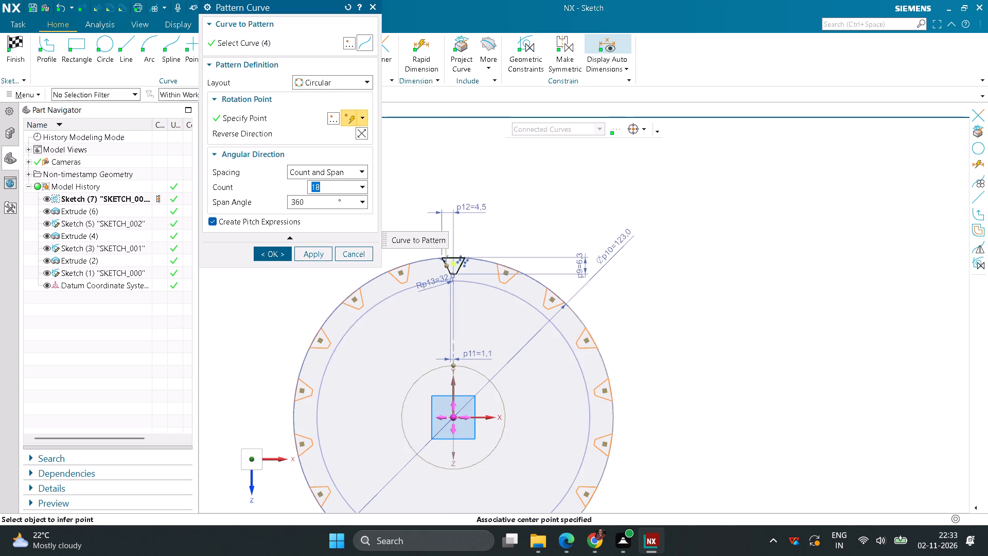
pyautogui.write('41')
pyautogui.press('BackSpace')
pyautogui.press('0')
pyautogui.press('Return')
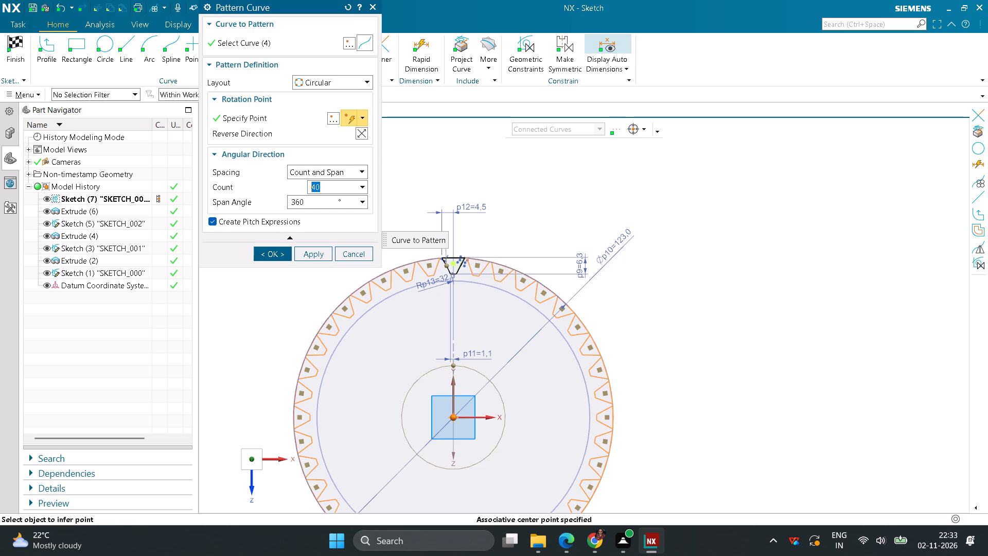
pyautogui.scroll(4, 472, 232)
pyautogui.scroll(2, 437, 267)
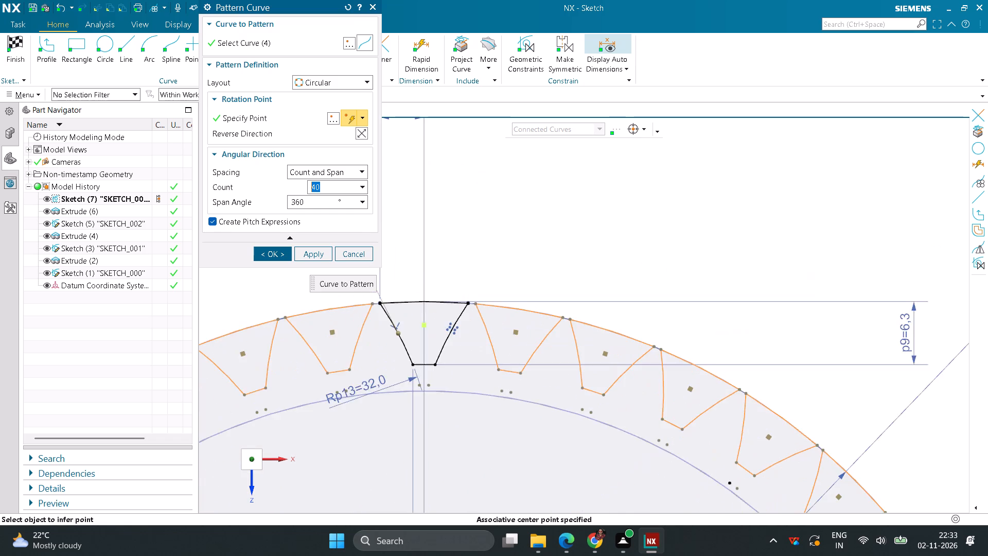
pyautogui.scroll(2, 439, 267)
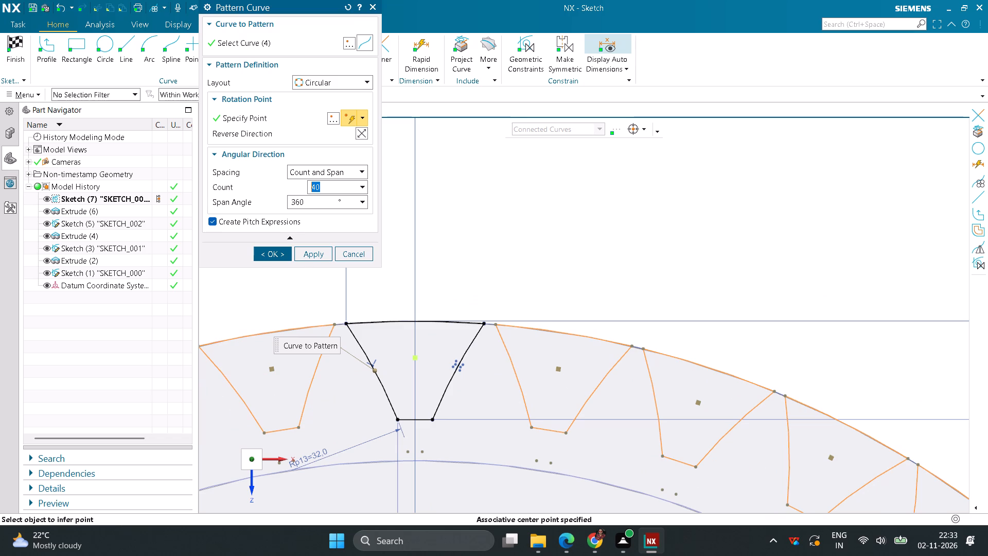
pyautogui.click(280, 254)
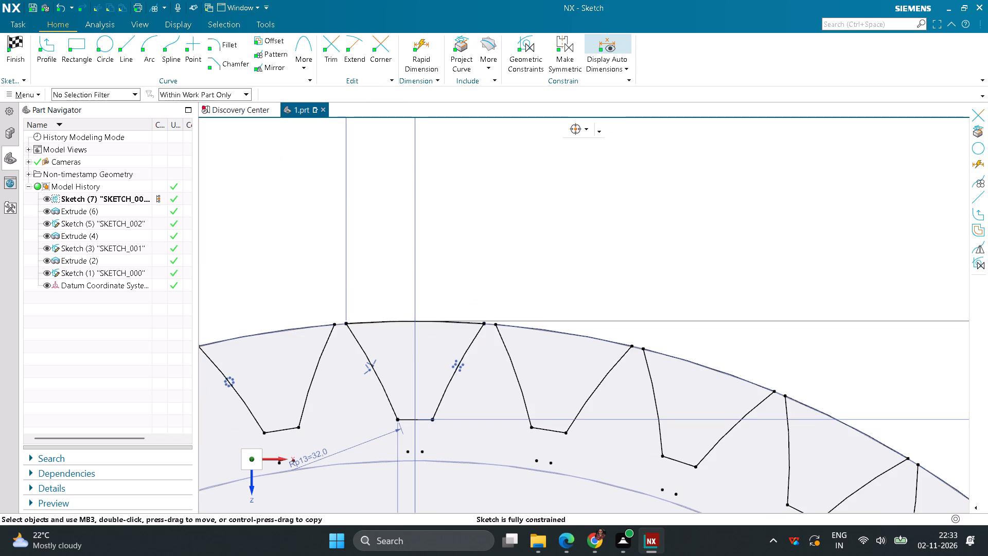
pyautogui.scroll(-3, 512, 246)
pyautogui.click(17, 44)
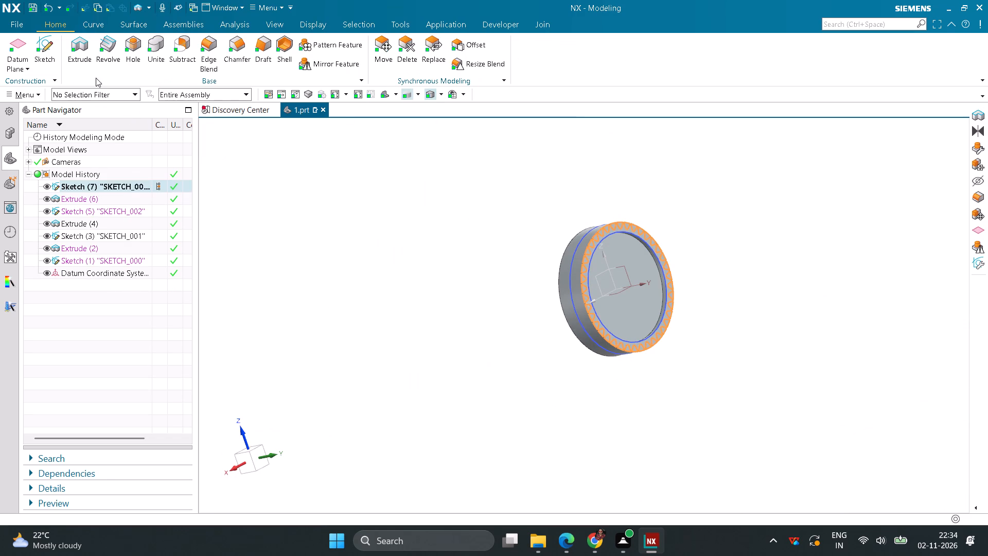
# Extrude the patterned tooth-gap profiles 30 mm in the reversed direction through the disc, with the Boolean left at Inferred to subtract them.
pyautogui.click(85, 55)
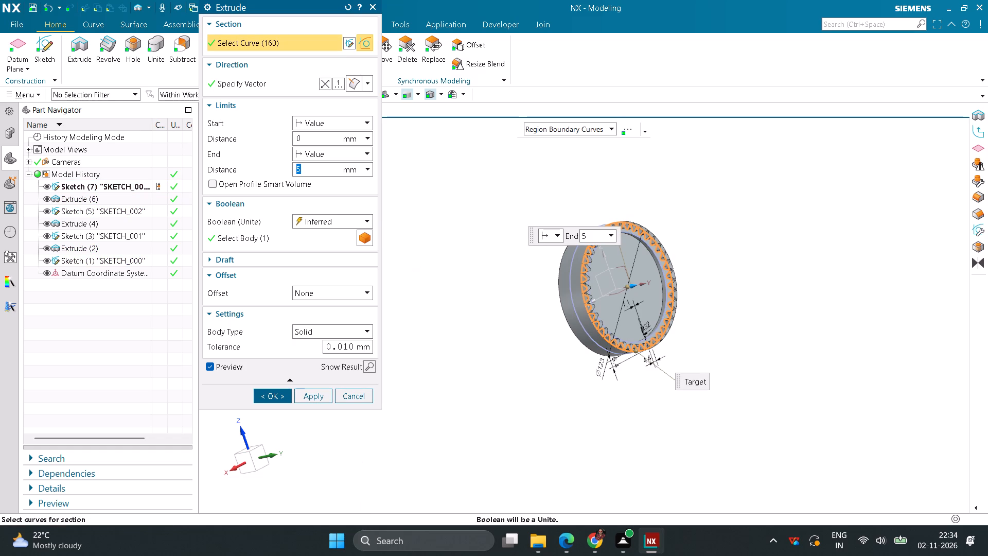
pyautogui.scroll(2, 468, 297)
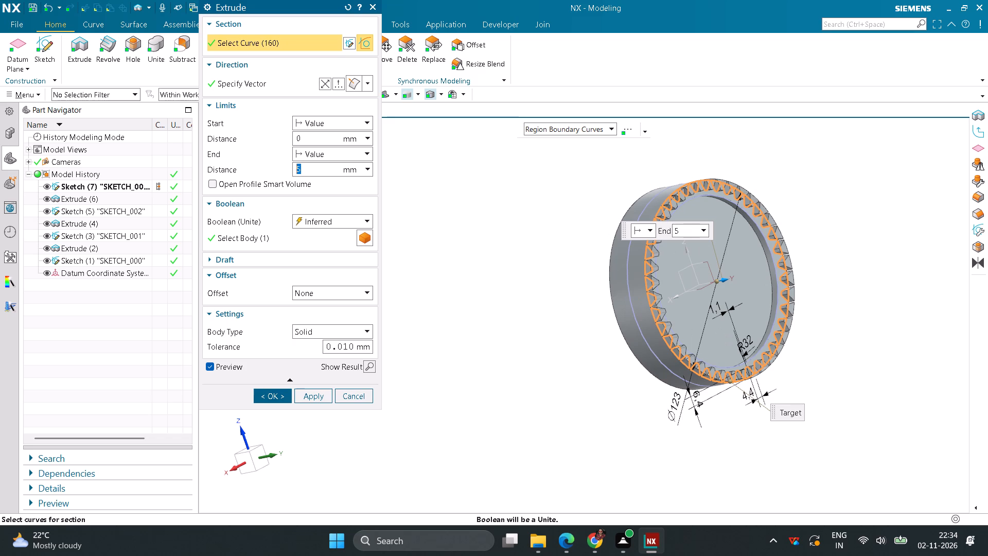
pyautogui.write('30')
pyautogui.press('Return')
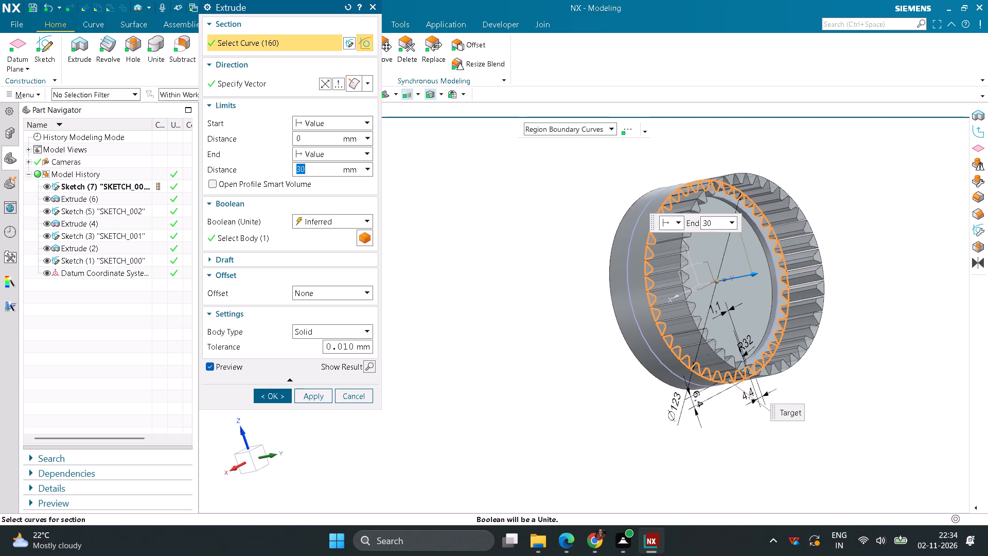
pyautogui.click(326, 86)
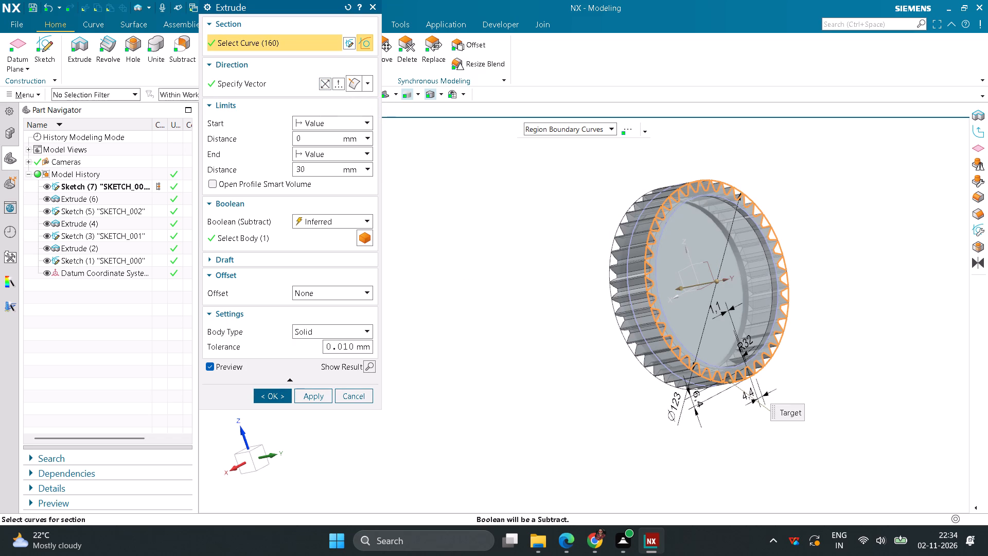
pyautogui.click(277, 393)
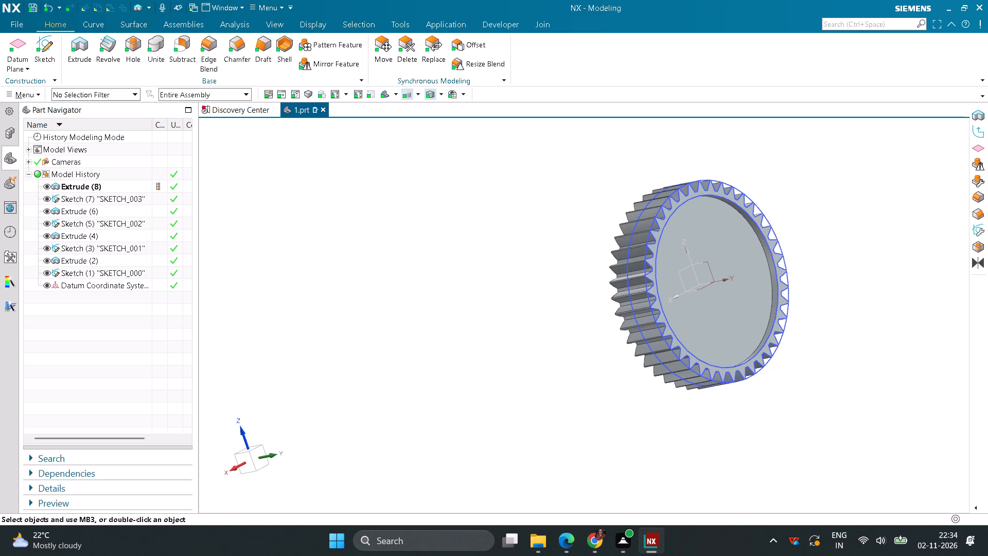
# Sketch a 35 mm diameter circle centred on the origin on the floor of one recess, and finish the sketch.
pyautogui.click(41, 48)
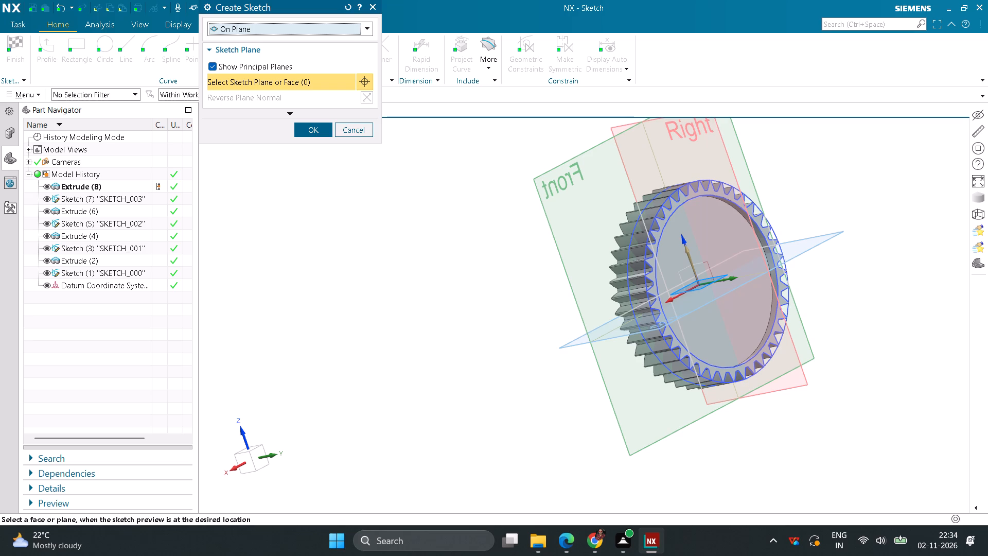
pyautogui.moveTo(468, 316); pyautogui.dragTo(579, 318, button='middle')
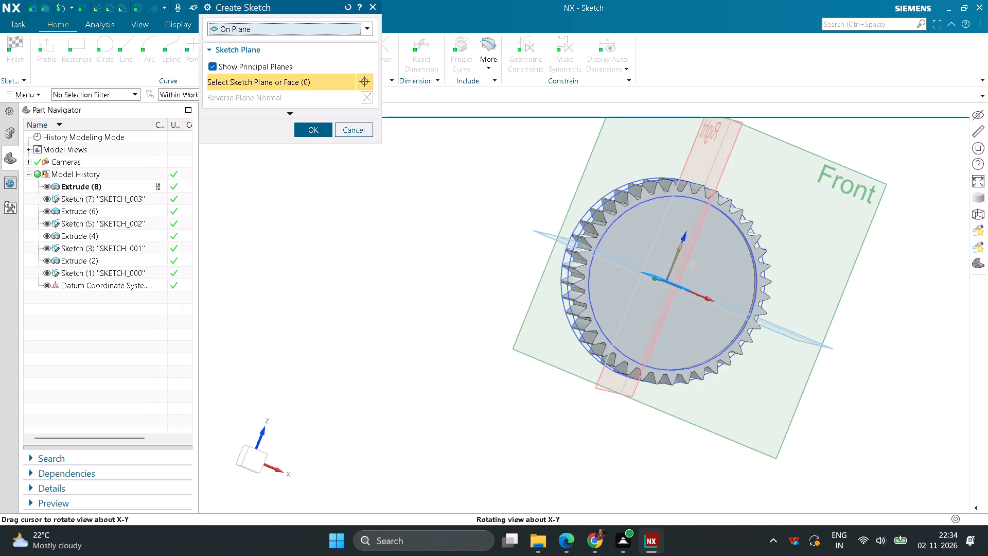
pyautogui.moveTo(579, 318); pyautogui.dragTo(568, 325, button='middle')
pyautogui.click(616, 314)
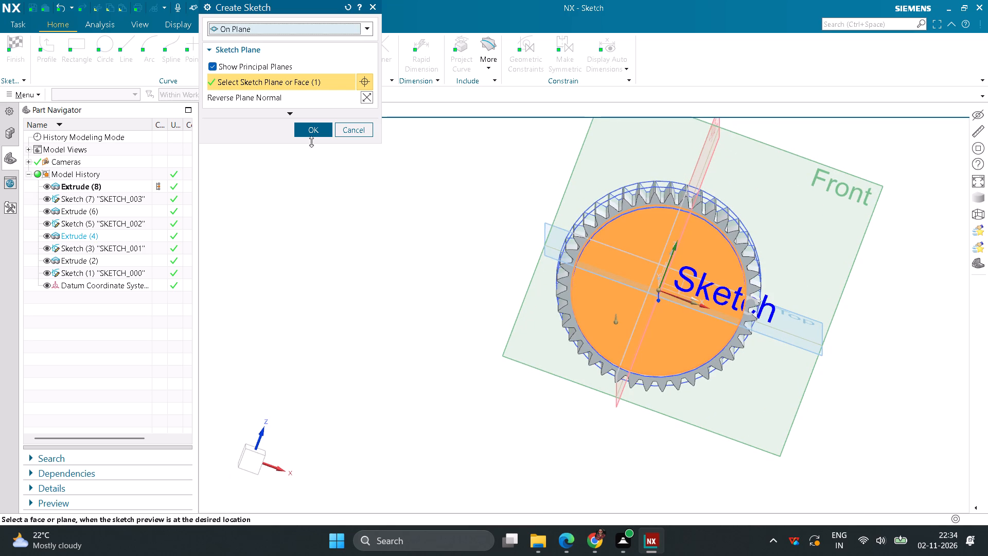
pyautogui.click(312, 132)
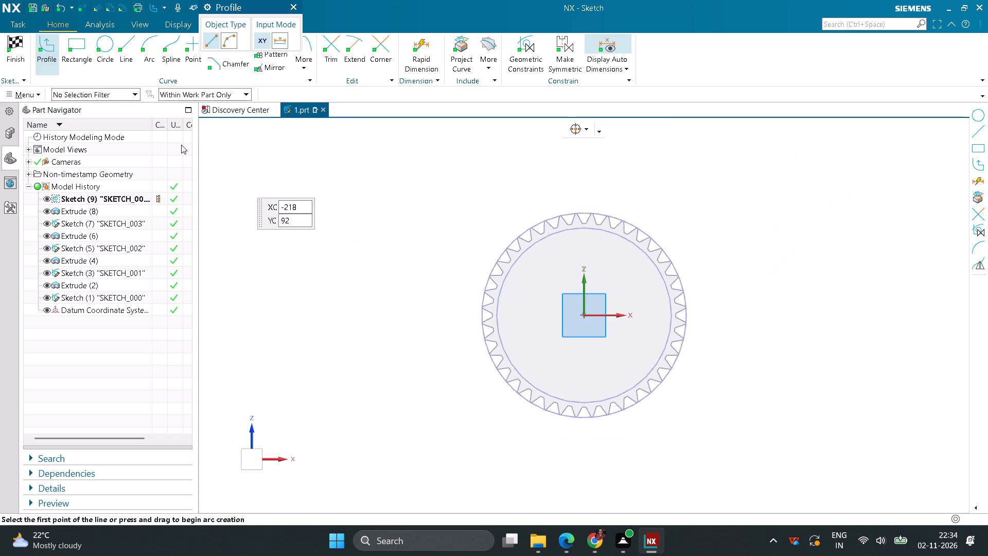
pyautogui.click(100, 47)
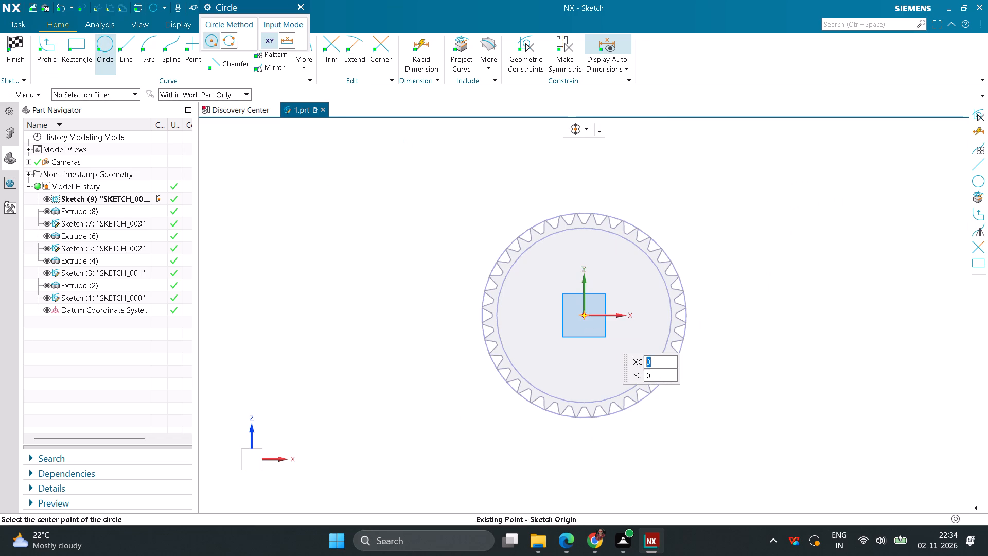
pyautogui.click(587, 317)
pyautogui.write('35')
pyautogui.press('Return')
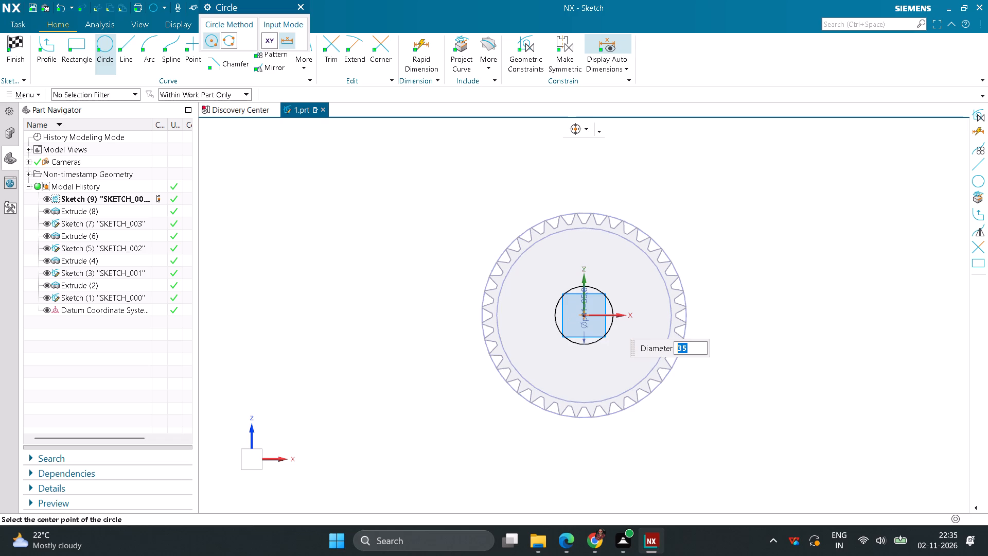
pyautogui.middleClick(396, 297)
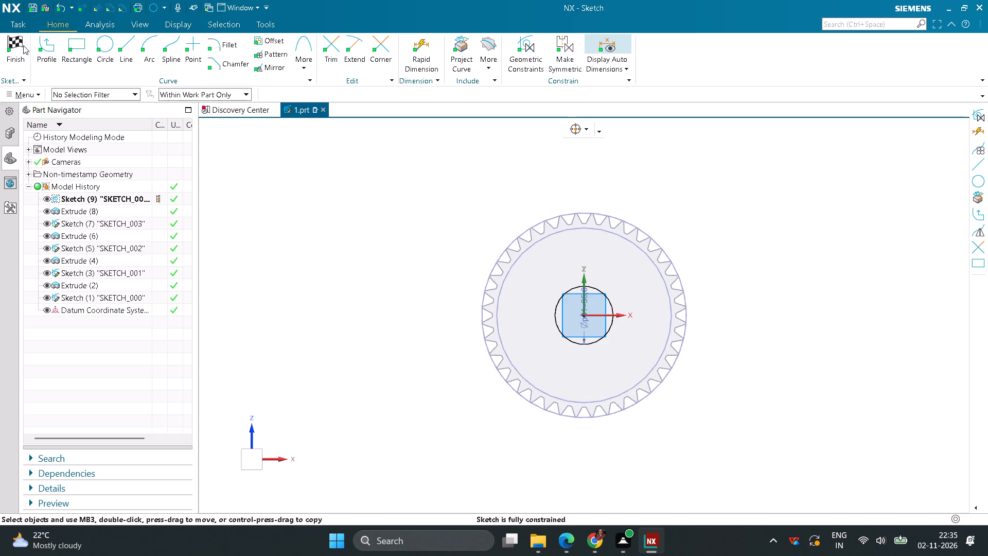
pyautogui.click(10, 43)
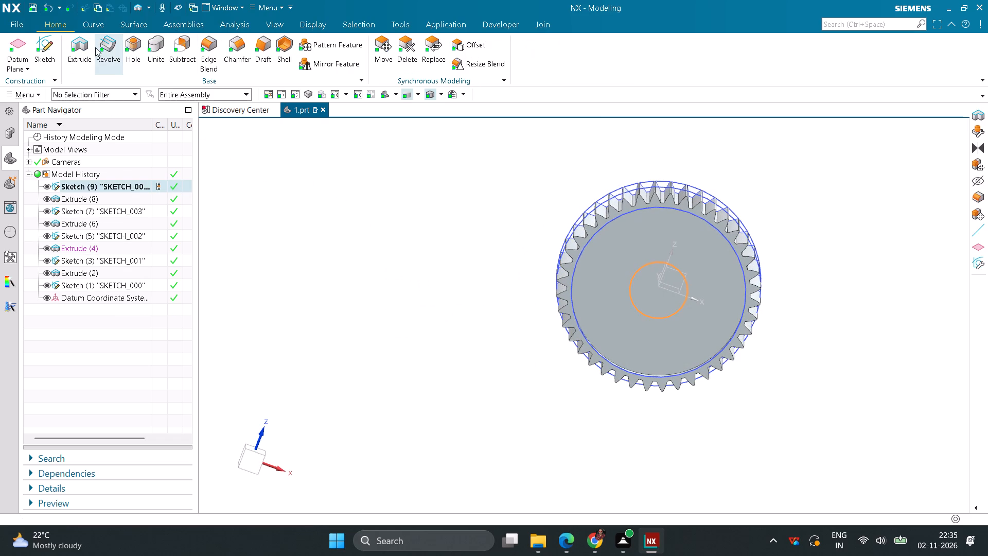
# Extrude the 35 mm circle 5 mm outward from the recess floor as a central boss united with the gear.
pyautogui.click(79, 46)
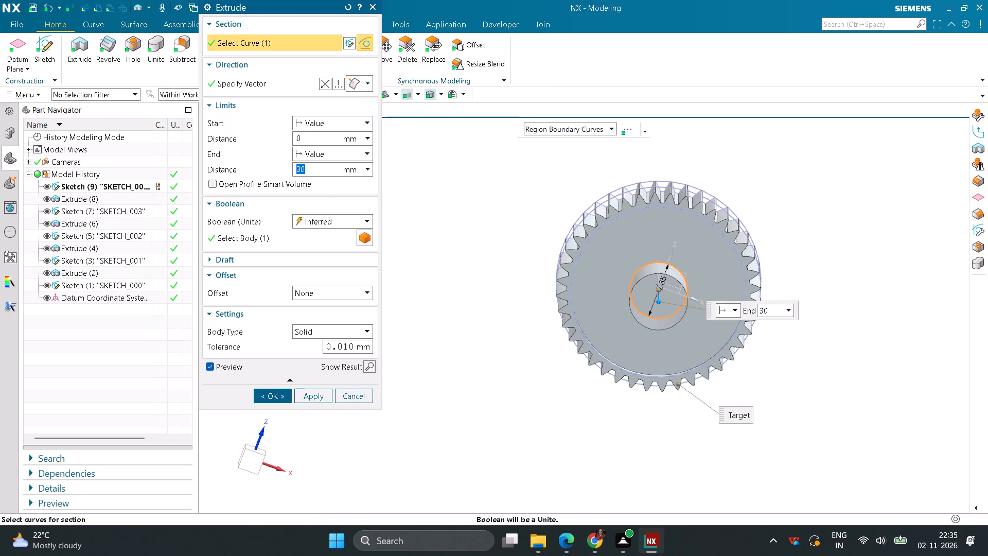
pyautogui.press('5')
pyautogui.press('Return')
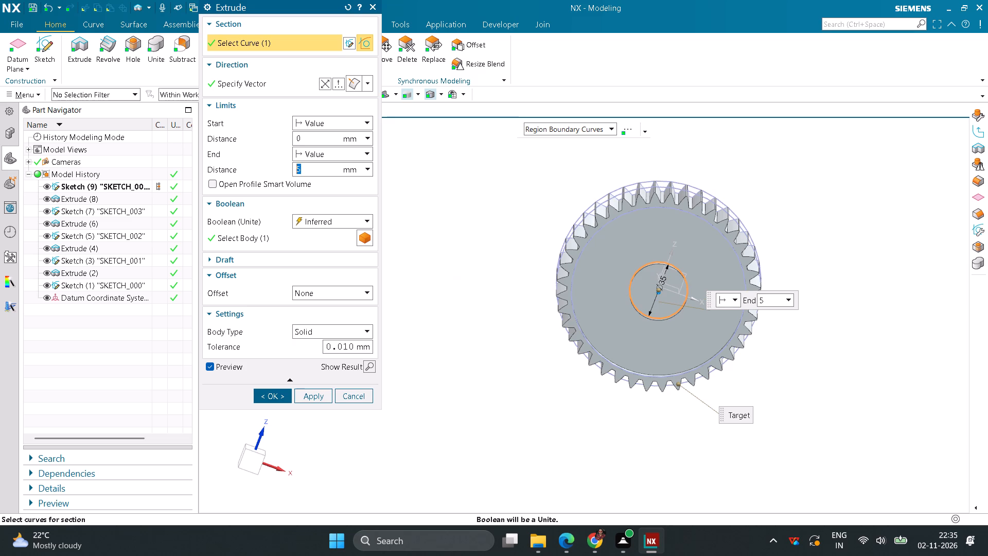
pyautogui.click(274, 401)
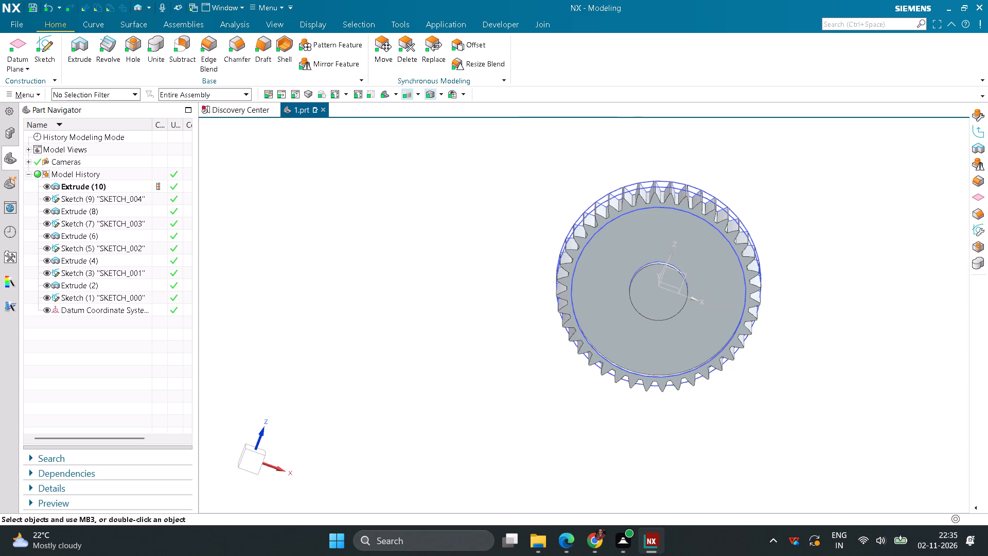
# Sketch a 35 mm diameter circle centred on the origin on the recess floor of the opposite gear face, and finish the sketch.
pyautogui.moveTo(730, 422); pyautogui.dragTo(611, 412, button='middle')
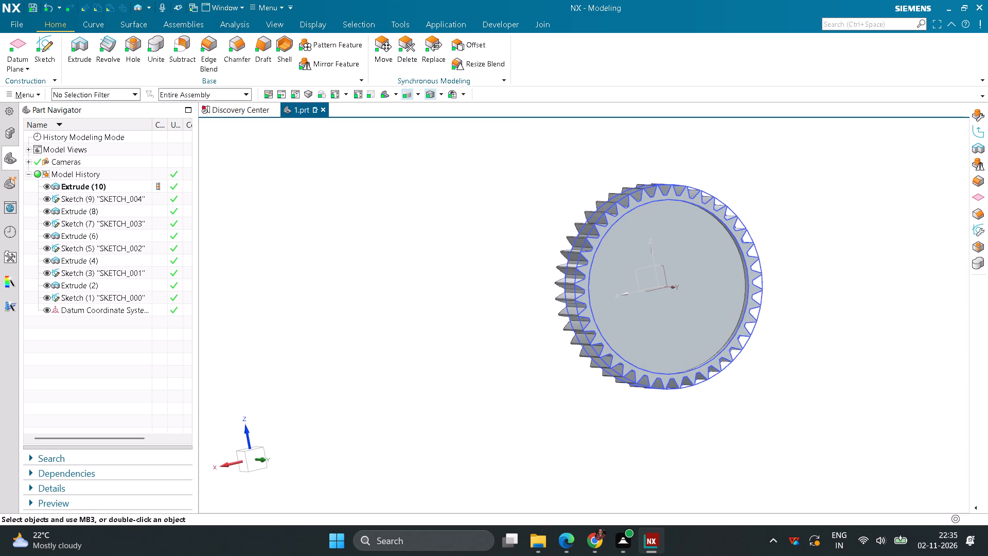
pyautogui.click(43, 46)
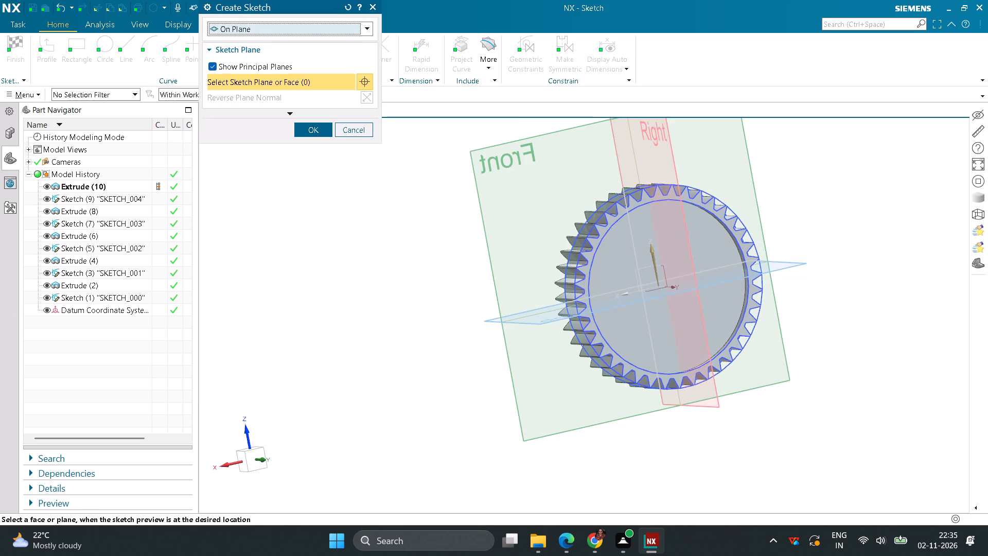
pyautogui.click(641, 329)
pyautogui.click(312, 136)
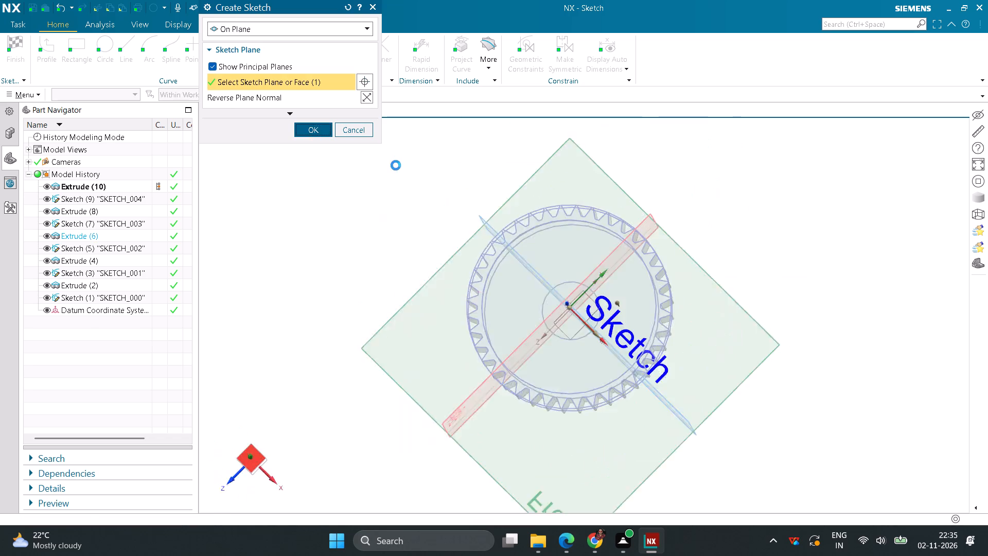
pyautogui.click(106, 45)
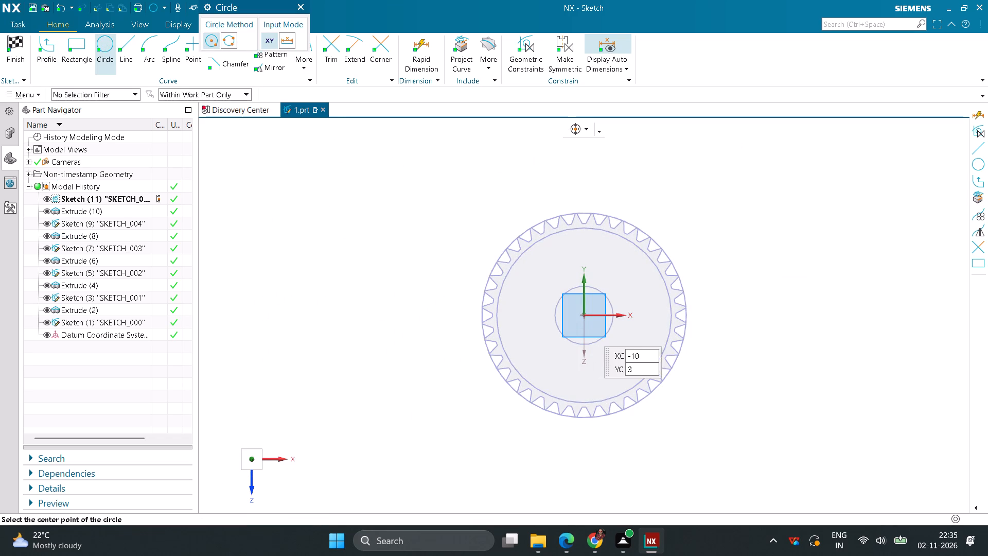
pyautogui.click(585, 317)
pyautogui.write('35')
pyautogui.press('Return')
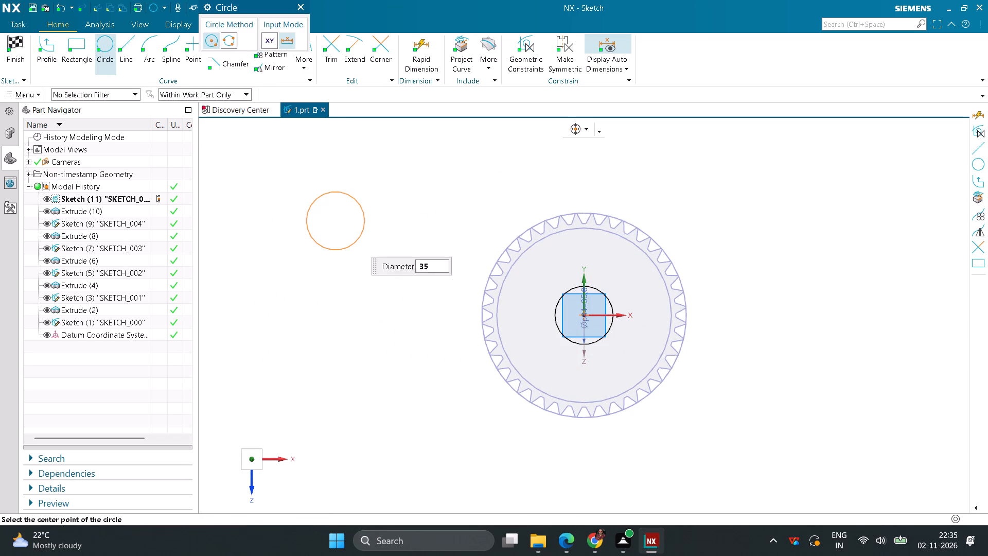
pyautogui.middleClick(336, 222)
pyautogui.click(22, 50)
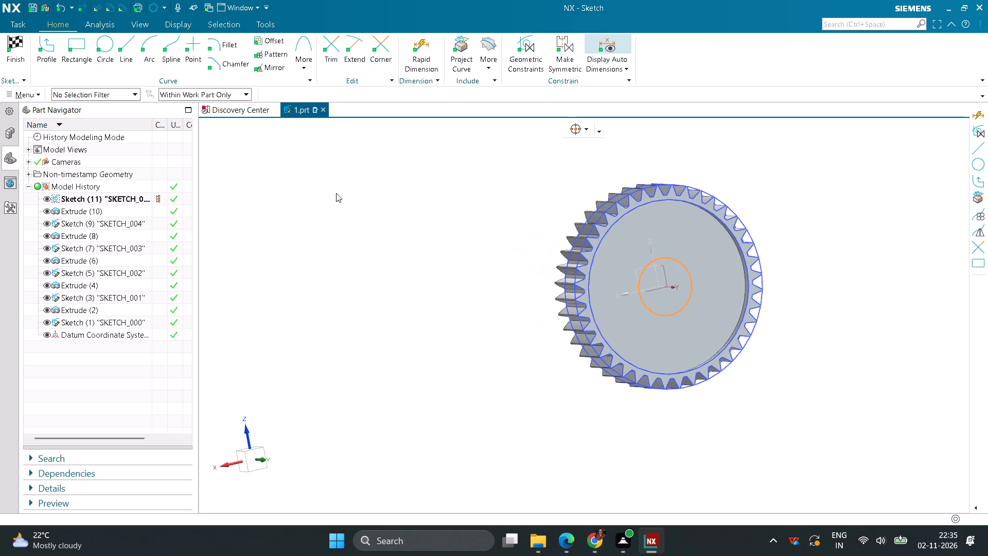
# Extrude the new 35 mm circle 5 mm outward from the recess floor as a second boss, with the Boolean left at Inferred.
pyautogui.click(84, 58)
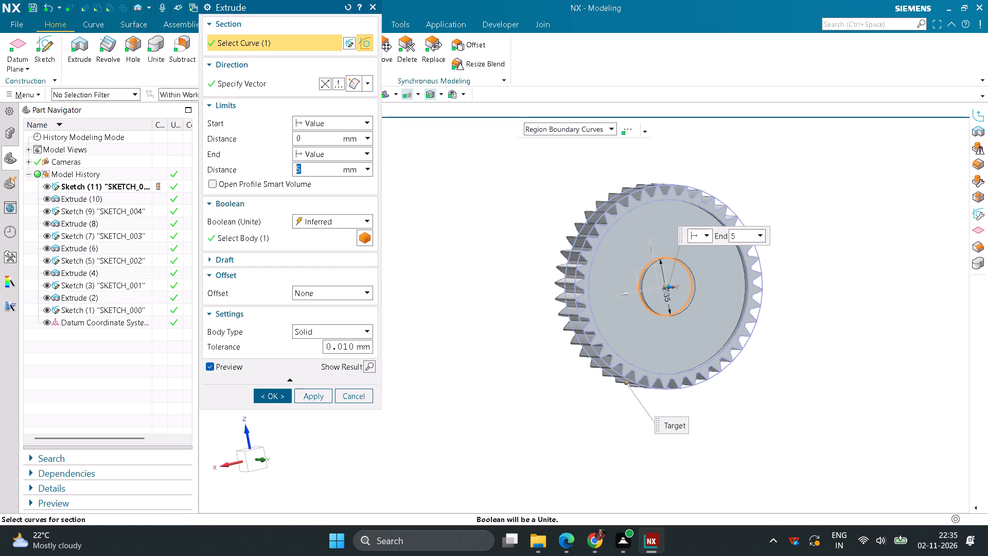
pyautogui.click(278, 399)
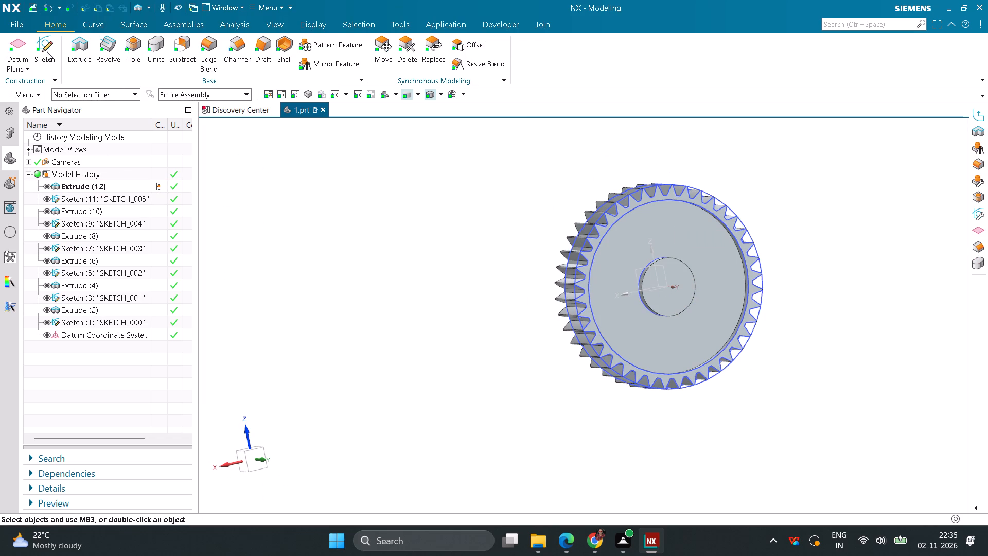
# Start a sketch on the new boss's end face and draw a 25 mm diameter circle centred on the origin.
pyautogui.click(47, 51)
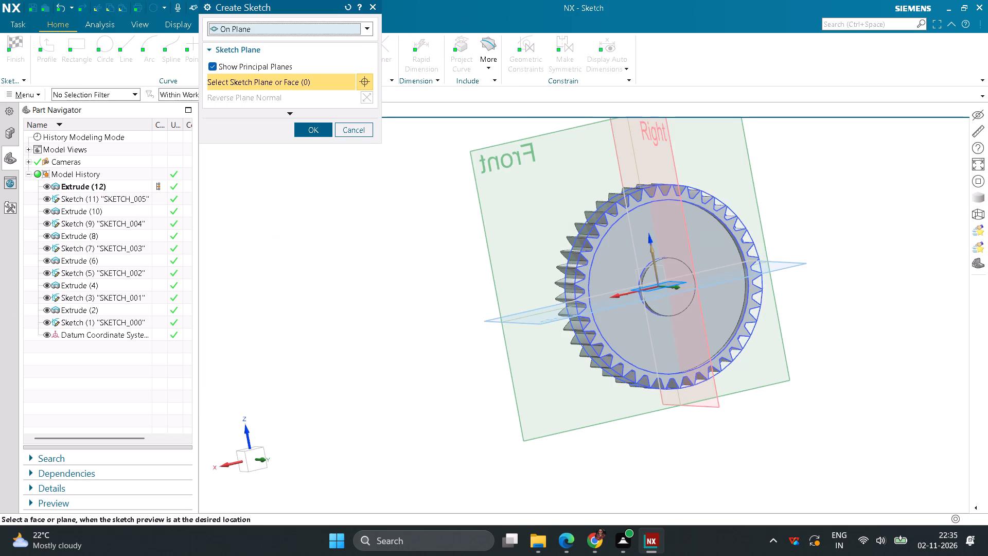
pyautogui.click(651, 309)
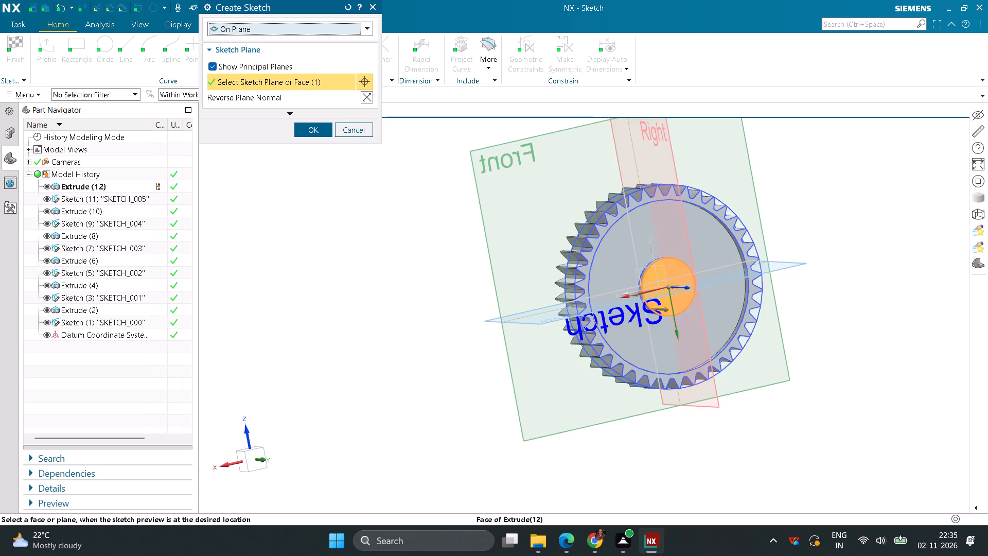
pyautogui.click(308, 126)
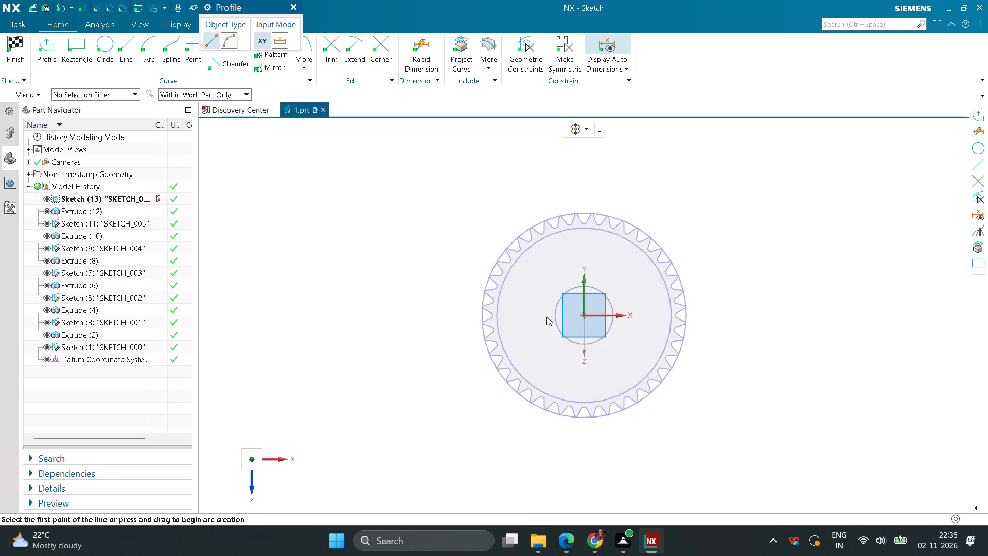
pyautogui.click(100, 57)
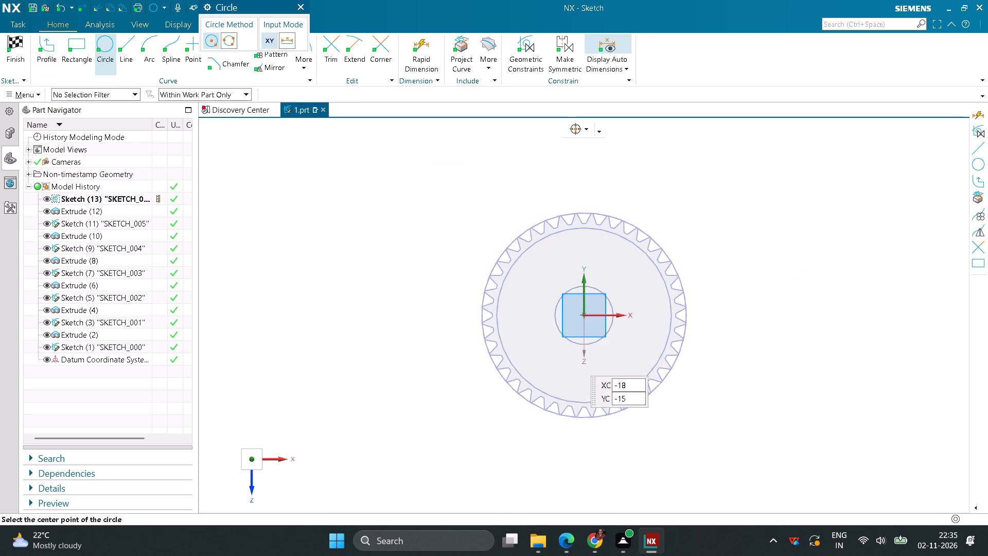
pyautogui.scroll(5, 563, 340)
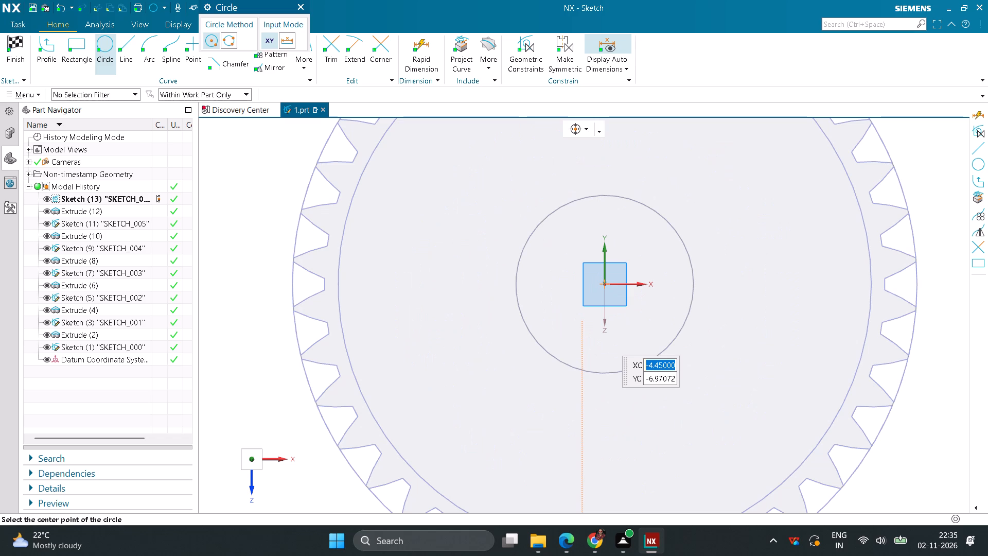
pyautogui.click(607, 285)
pyautogui.write('25')
pyautogui.press('Return')
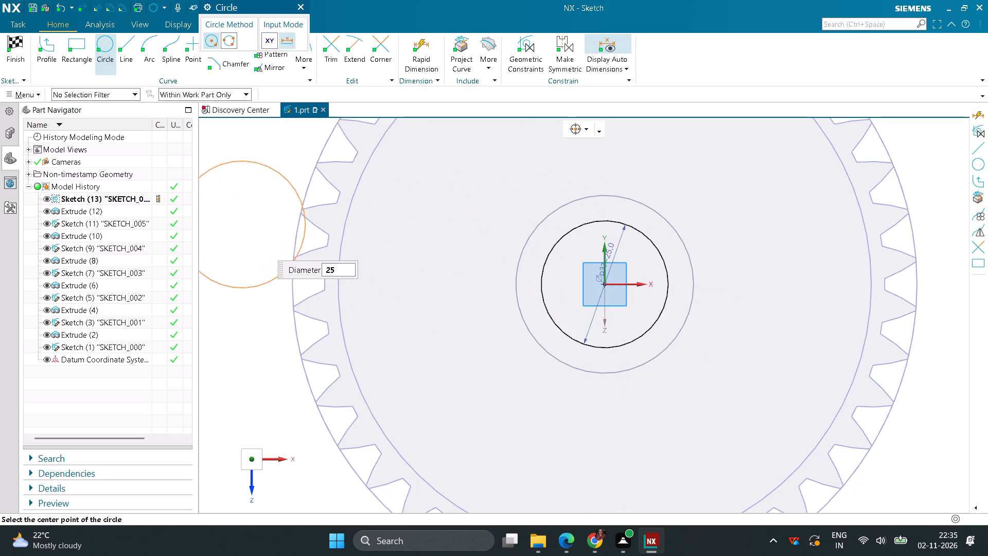
pyautogui.middleClick(241, 213)
# Draw a horizontal line about 24 mm long above the 25 mm circle and make its endpoints symmetric about the vertical axis.
pyautogui.click(126, 46)
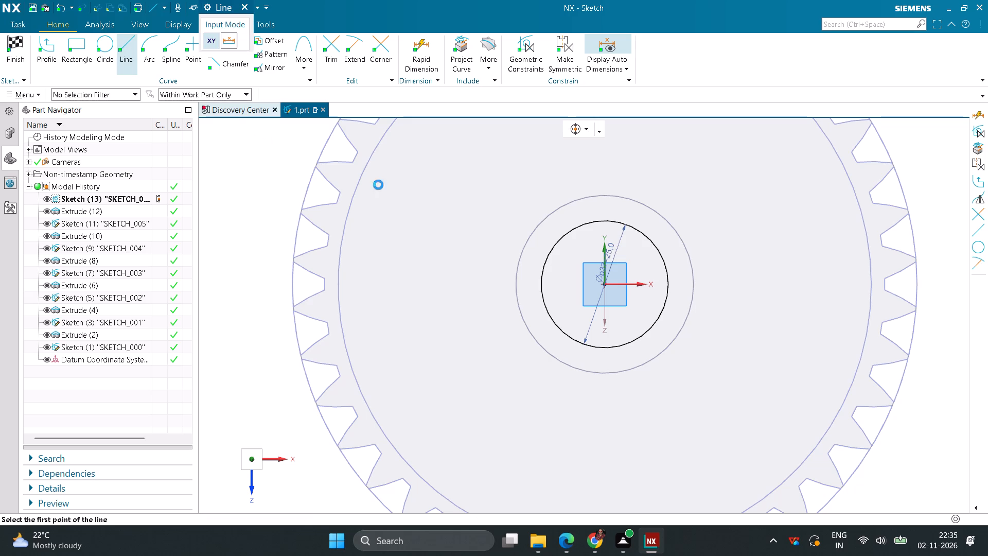
pyautogui.click(552, 184)
pyautogui.click(674, 181)
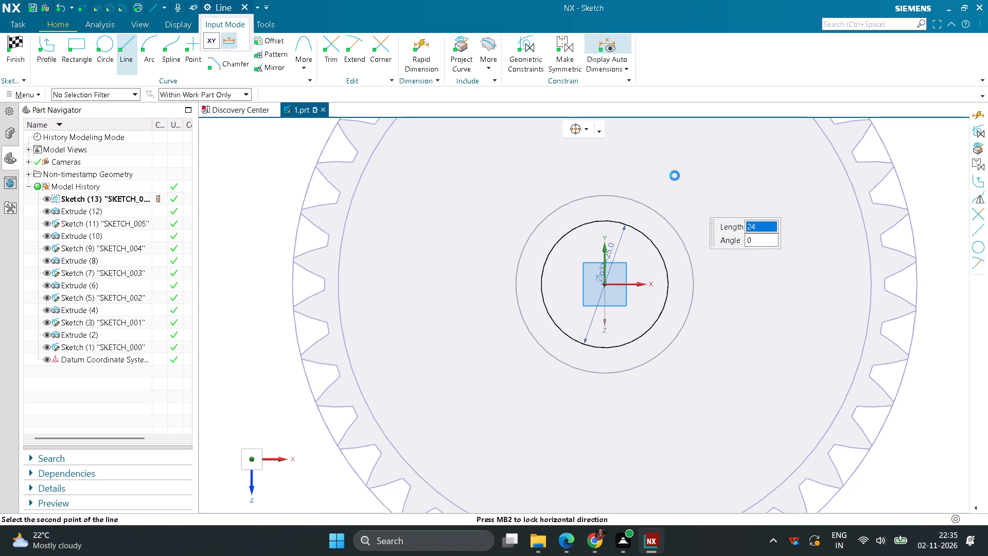
pyautogui.click(565, 60)
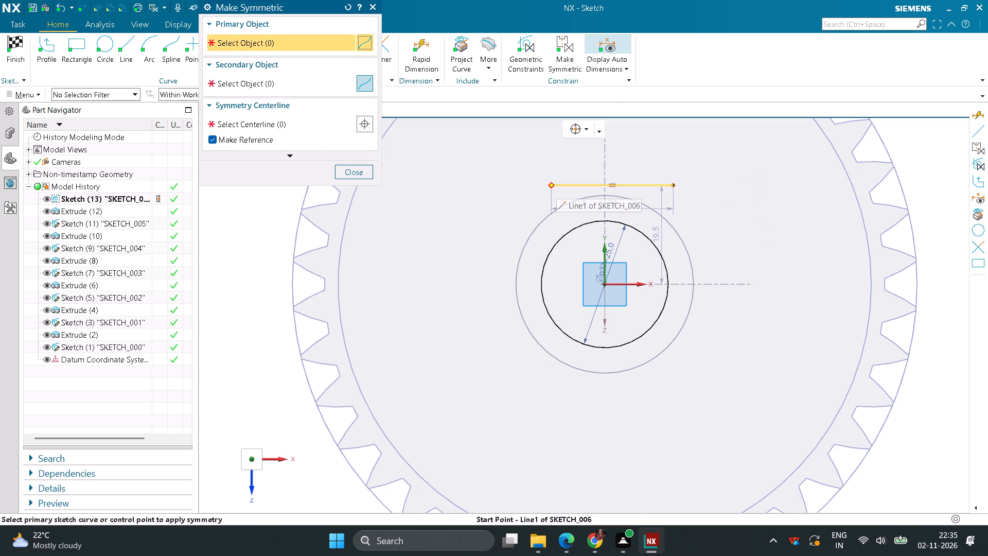
pyautogui.click(551, 185)
pyautogui.click(676, 187)
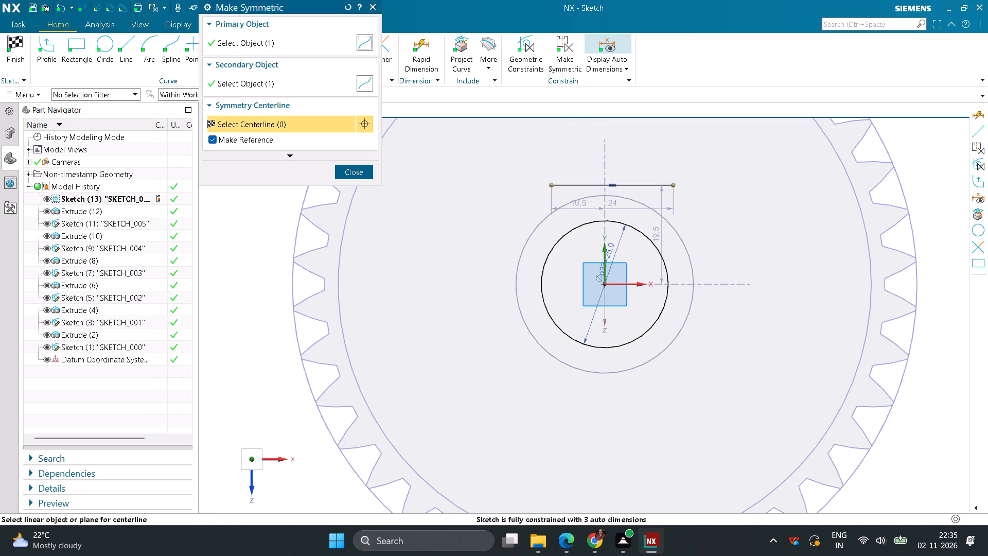
pyautogui.click(604, 250)
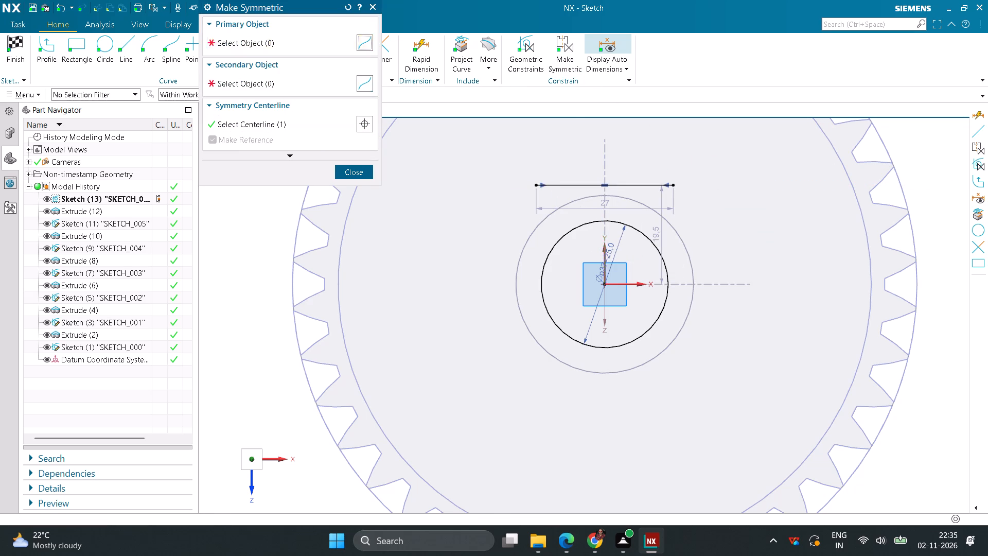
pyautogui.click(347, 179)
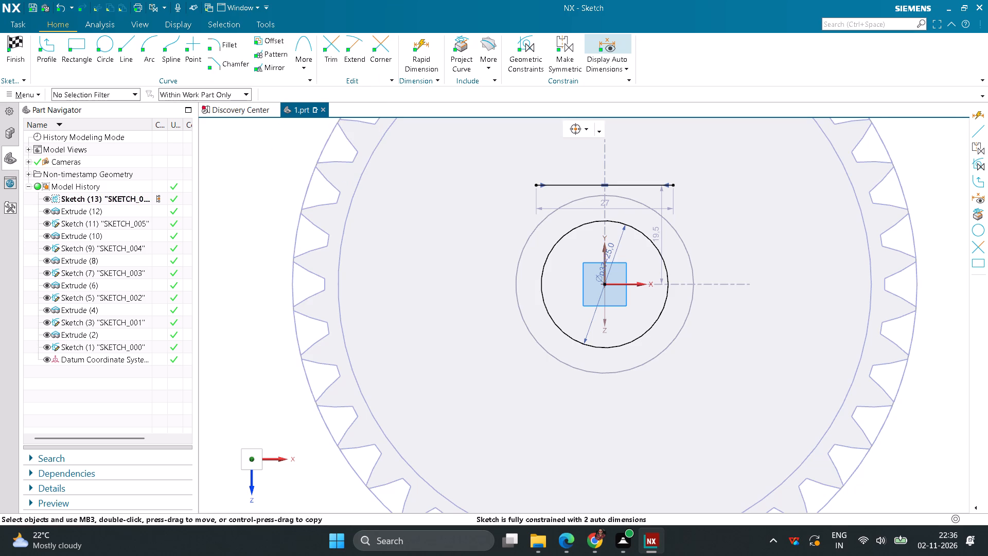
# Set the horizontal line's length to 6 mm and its distance from the horizontal axis to 15.7 mm.
pyautogui.doubleClick(613, 210)
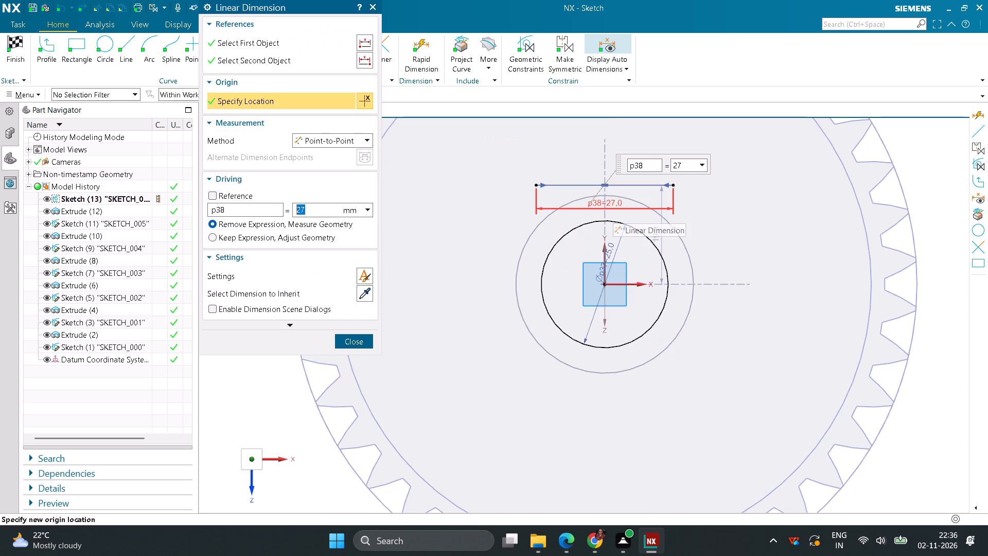
pyautogui.press('6')
pyautogui.press('Return')
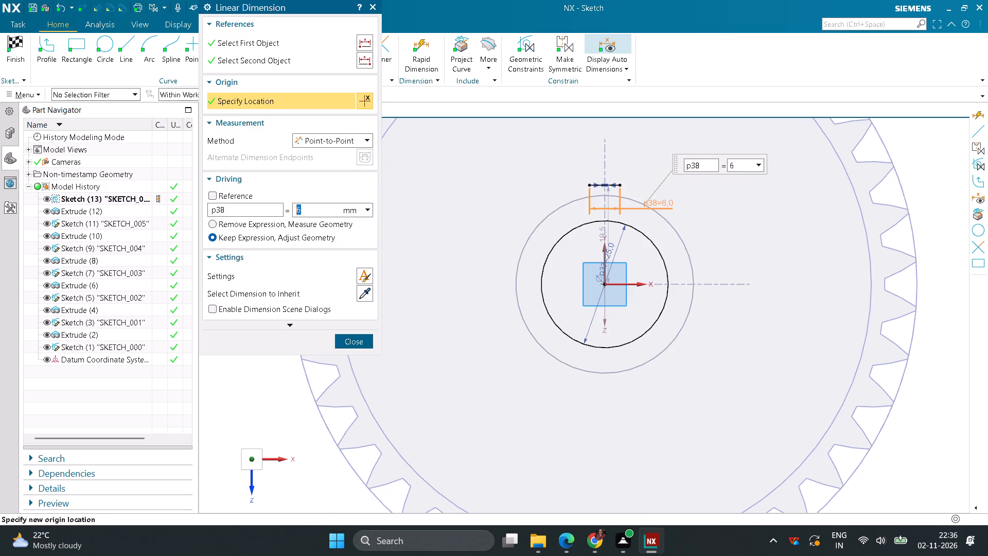
pyautogui.scroll(6, 622, 254)
pyautogui.doubleClick(571, 205)
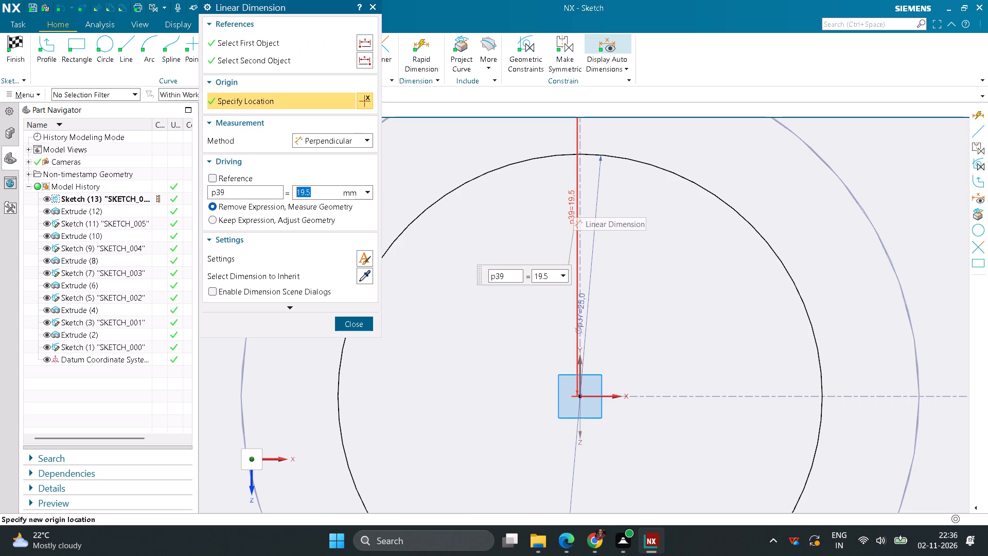
pyautogui.write('15.7')
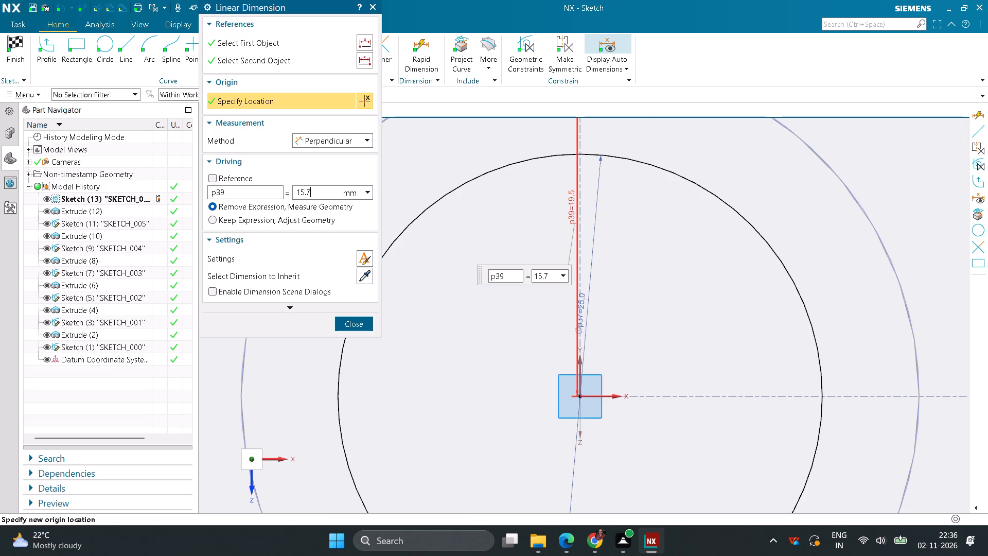
pyautogui.press('Return')
pyautogui.scroll(-2, 545, 244)
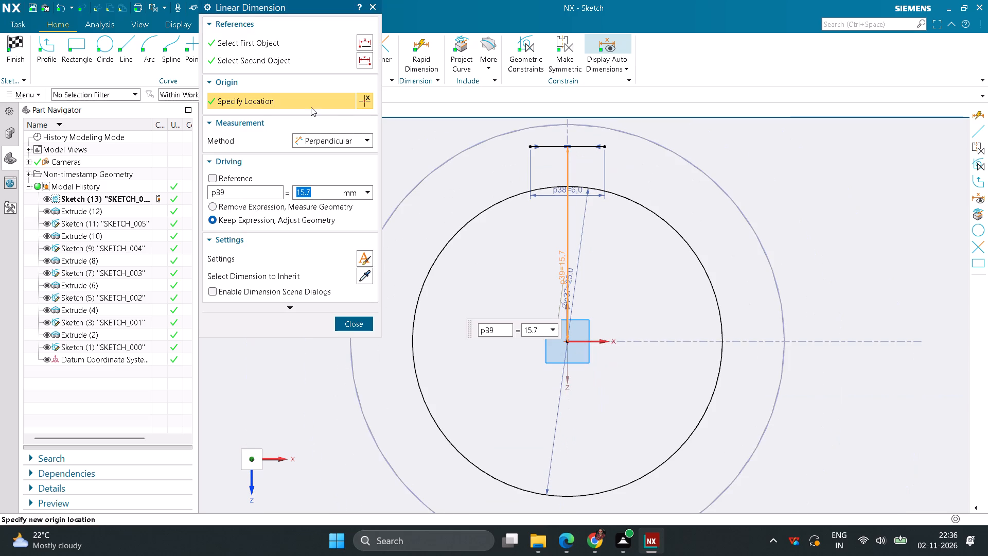
pyautogui.click(352, 319)
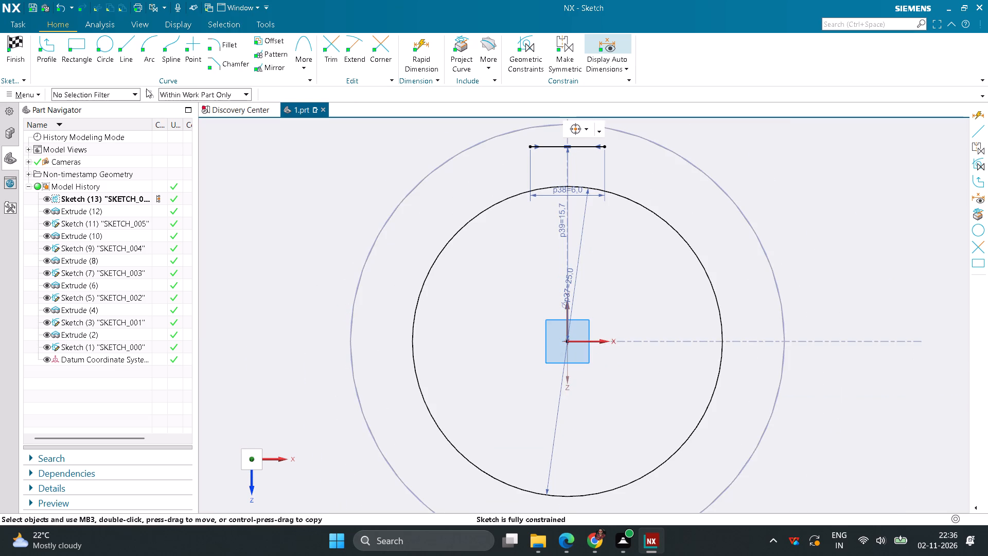
# Draw two vertical lines, about 2.4 mm and 2.2 mm long, down from the two ends of the 6 mm line towards the circle.
pyautogui.click(131, 55)
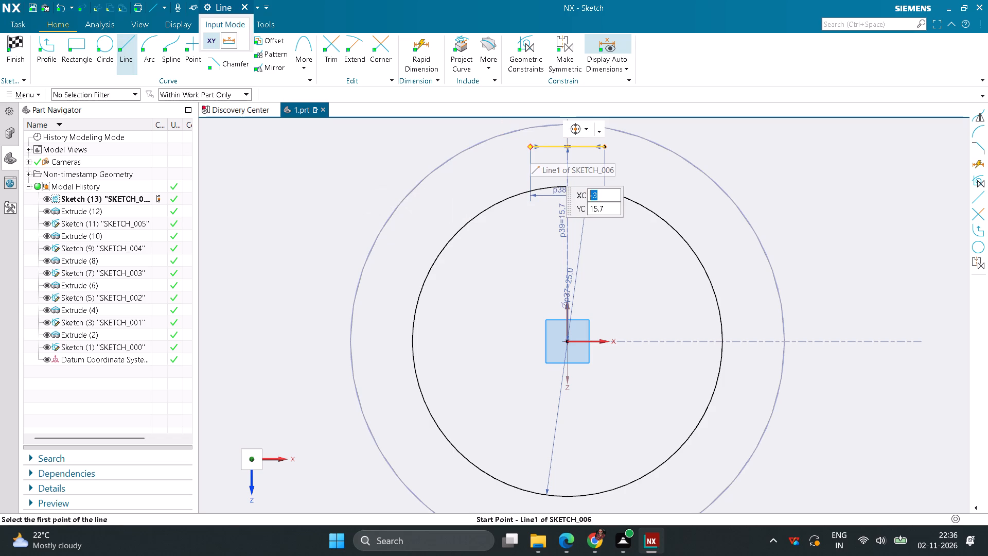
pyautogui.click(530, 150)
pyautogui.click(531, 177)
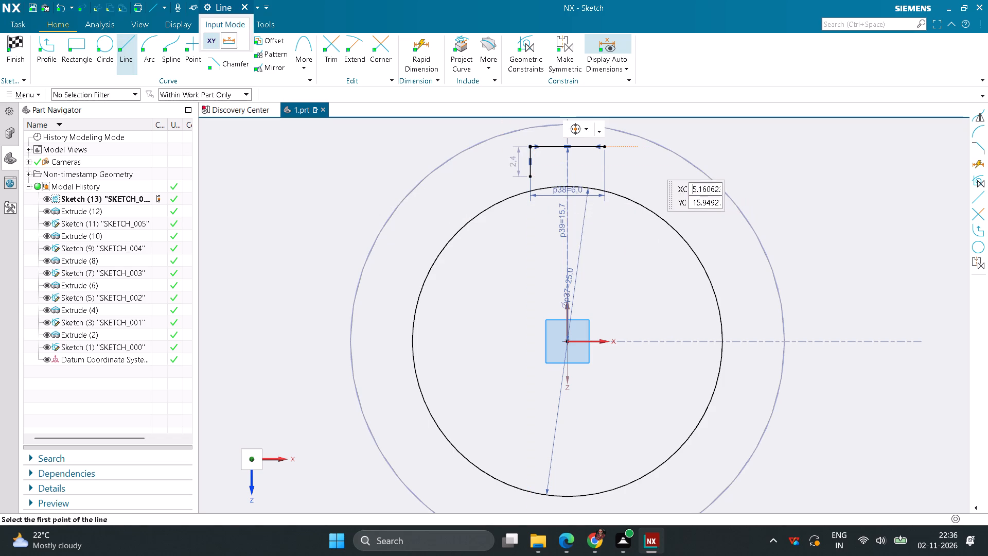
pyautogui.click(606, 148)
pyautogui.click(606, 173)
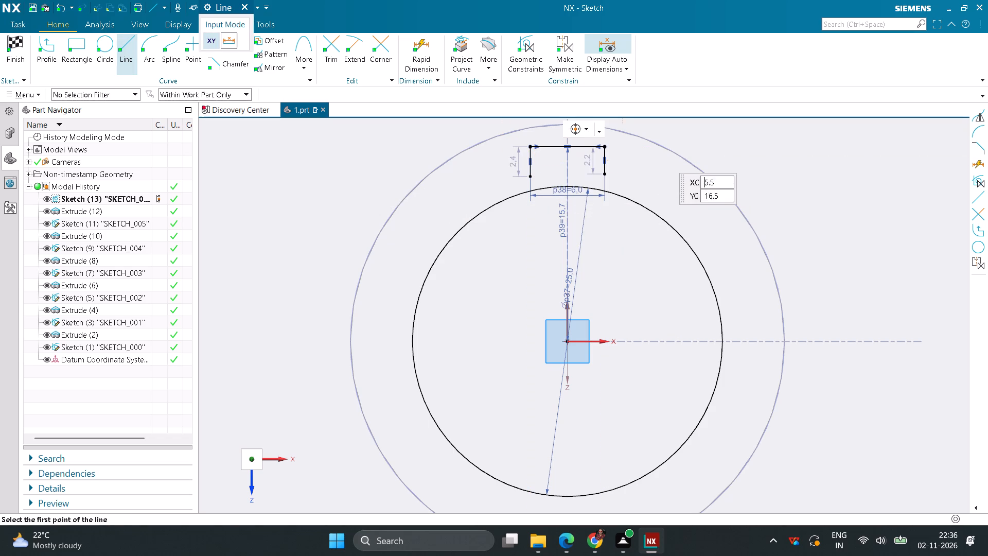
pyautogui.moveTo(754, 174); pyautogui.dragTo(751, 169, button='middle')
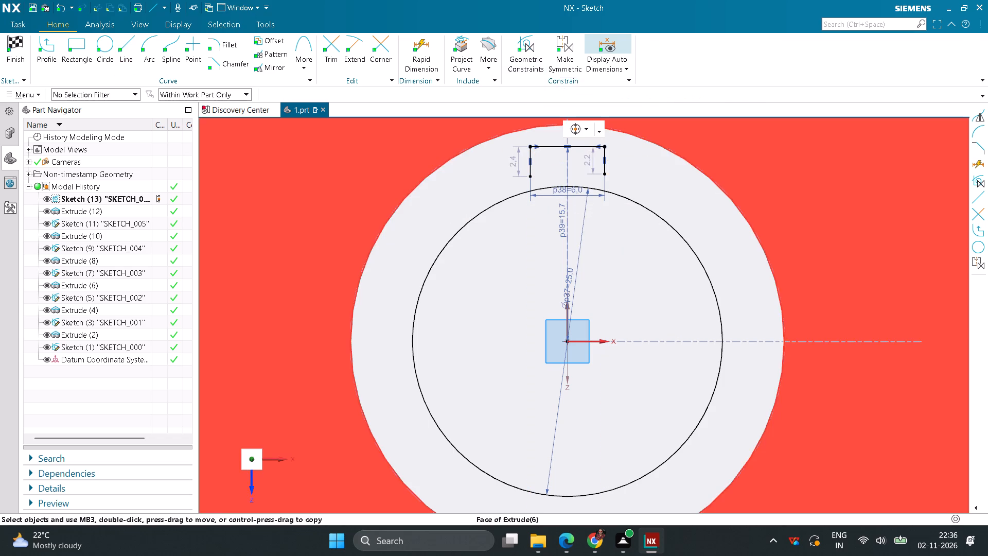
# Constrain the lower endpoints of both vertical keyway lines to lie on the 25 mm circle using Point on Curve.
pyautogui.click(524, 57)
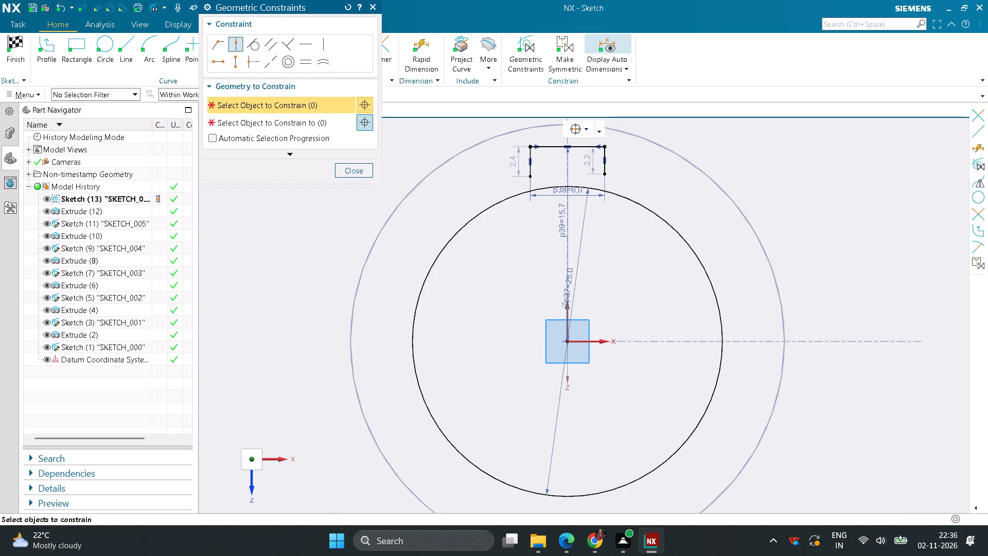
pyautogui.click(525, 179)
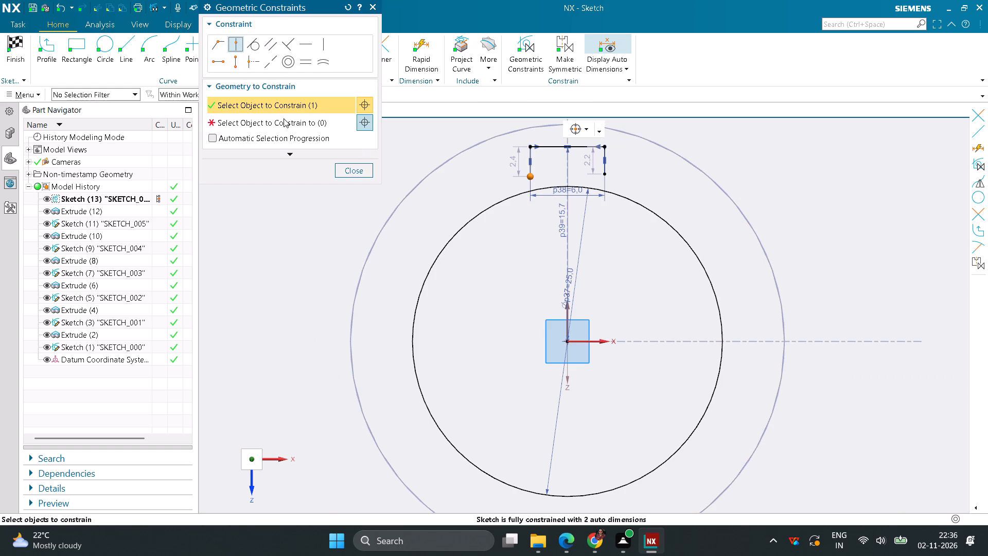
pyautogui.click(284, 118)
pyautogui.click(500, 201)
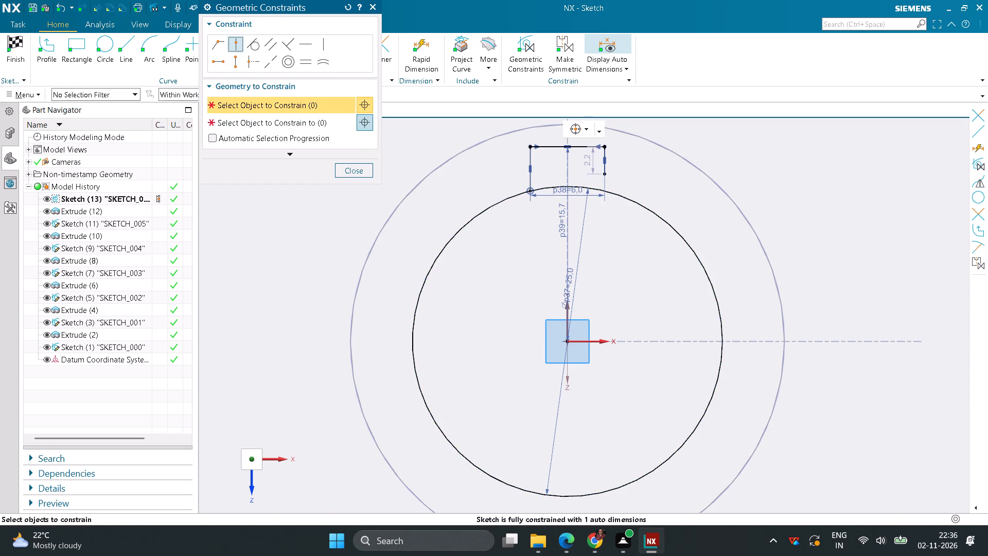
pyautogui.click(607, 179)
pyautogui.click(313, 126)
pyautogui.click(629, 201)
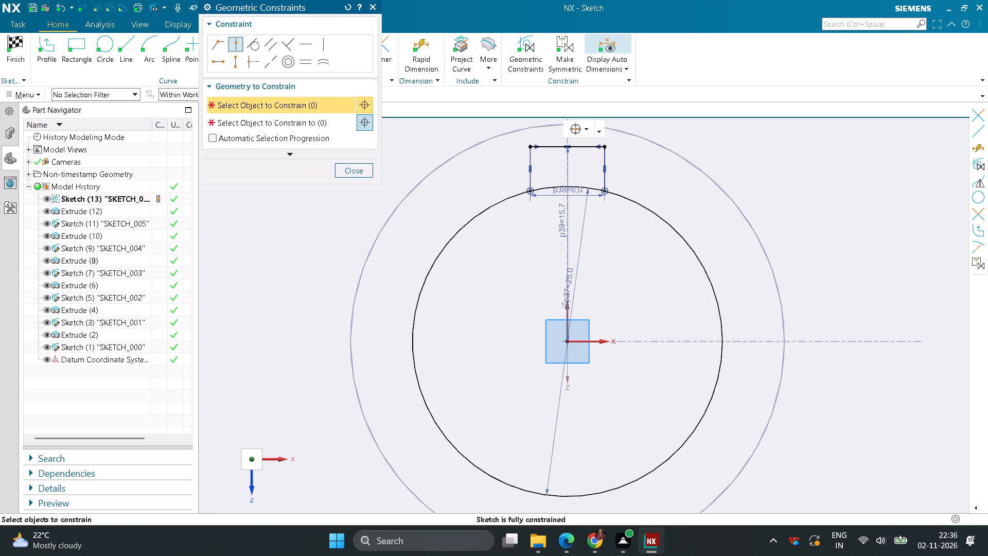
# Trim the arc of the 25 mm circle between the two vertical keyway lines and finish the sketch.
pyautogui.click(363, 168)
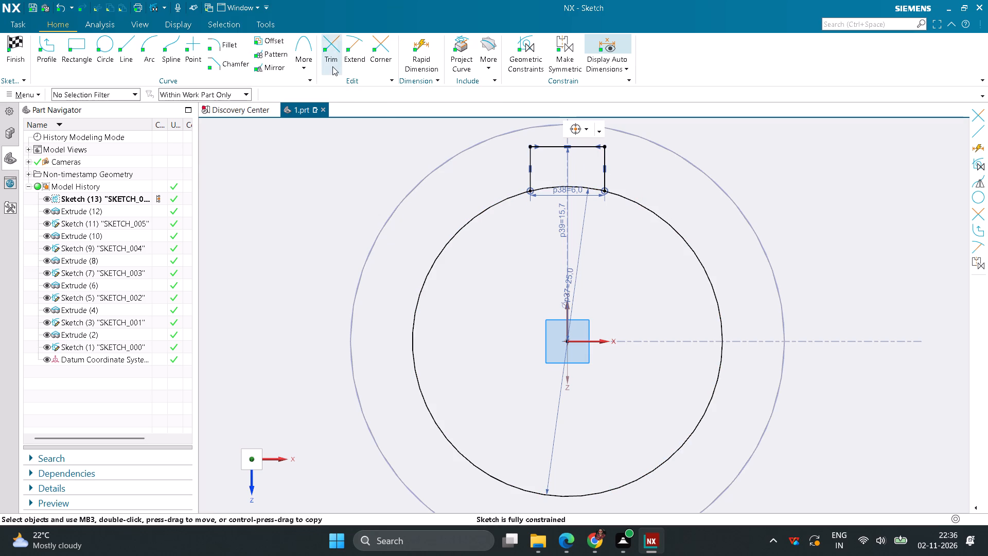
pyautogui.click(332, 66)
pyautogui.click(550, 191)
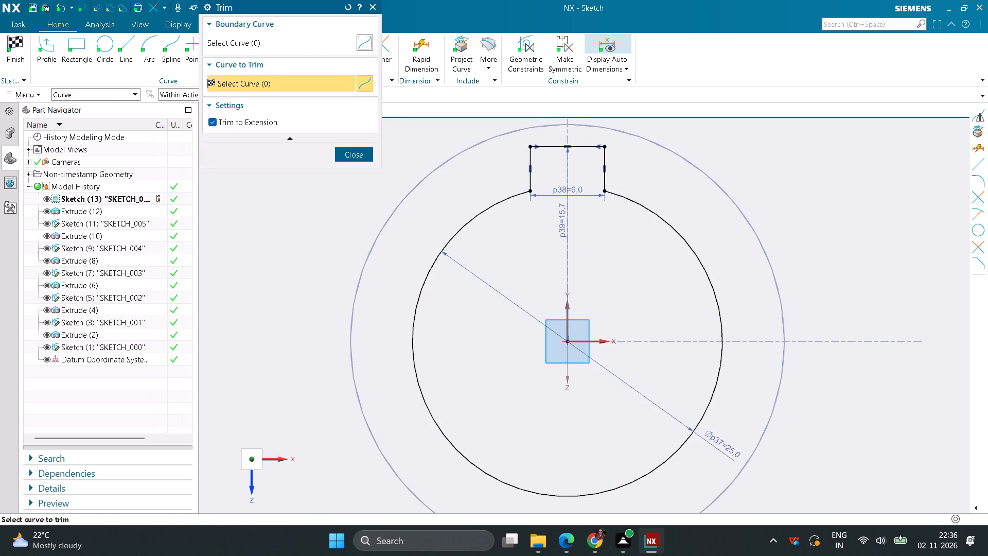
pyautogui.click(360, 159)
pyautogui.scroll(-6, 382, 194)
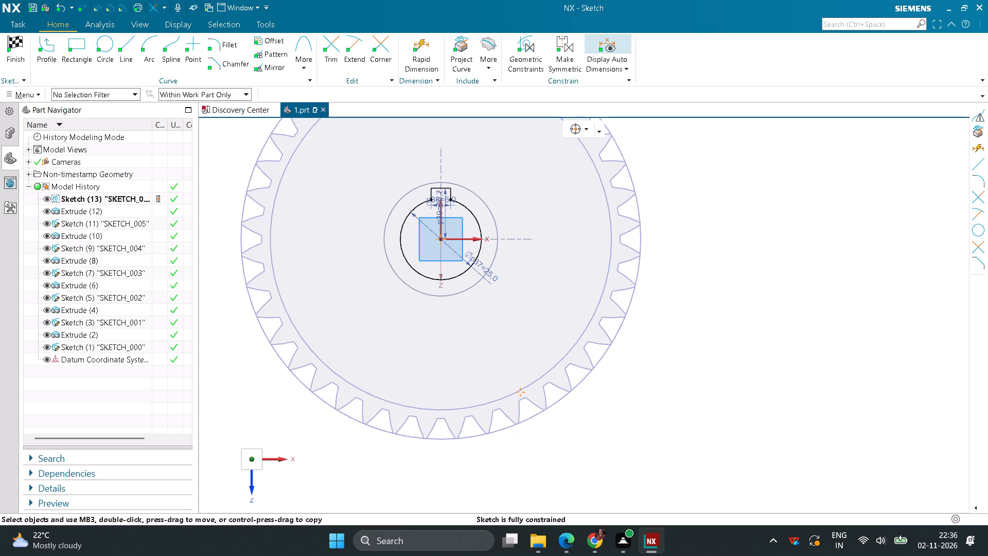
pyautogui.click(14, 56)
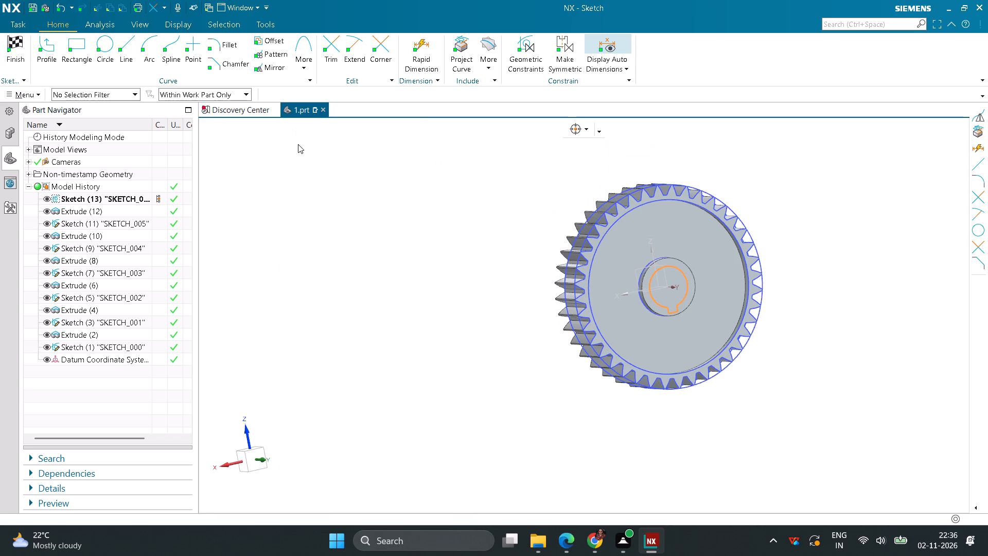
# Extrude the bore and keyway profile 30 mm in the reversed direction to cut it through the hub.
pyautogui.click(82, 59)
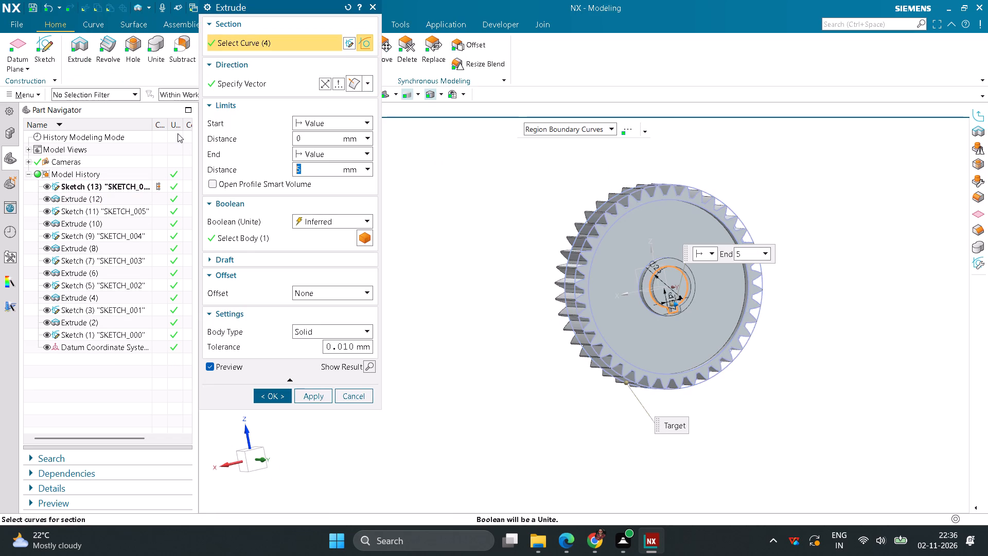
pyautogui.write('30')
pyautogui.press('Return')
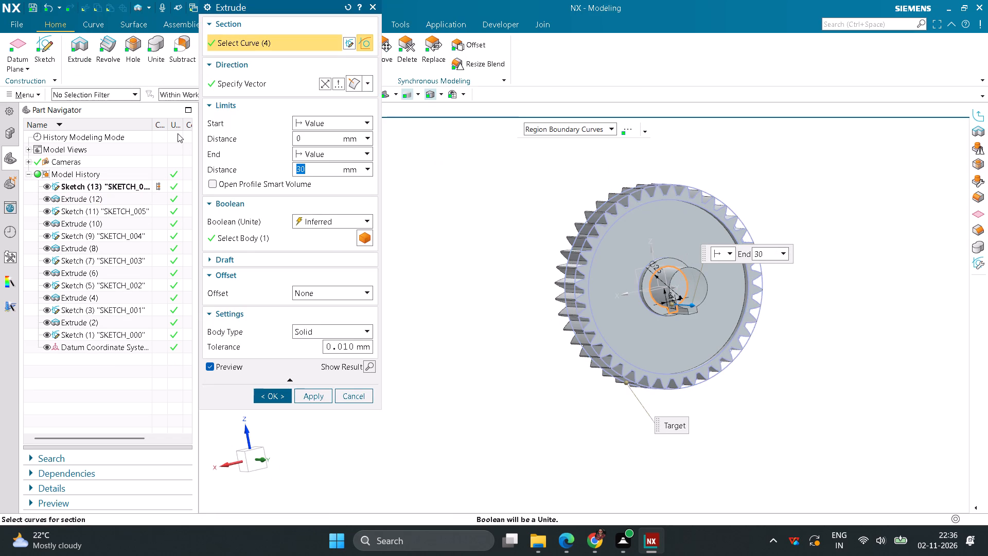
pyautogui.click(326, 83)
pyautogui.click(275, 399)
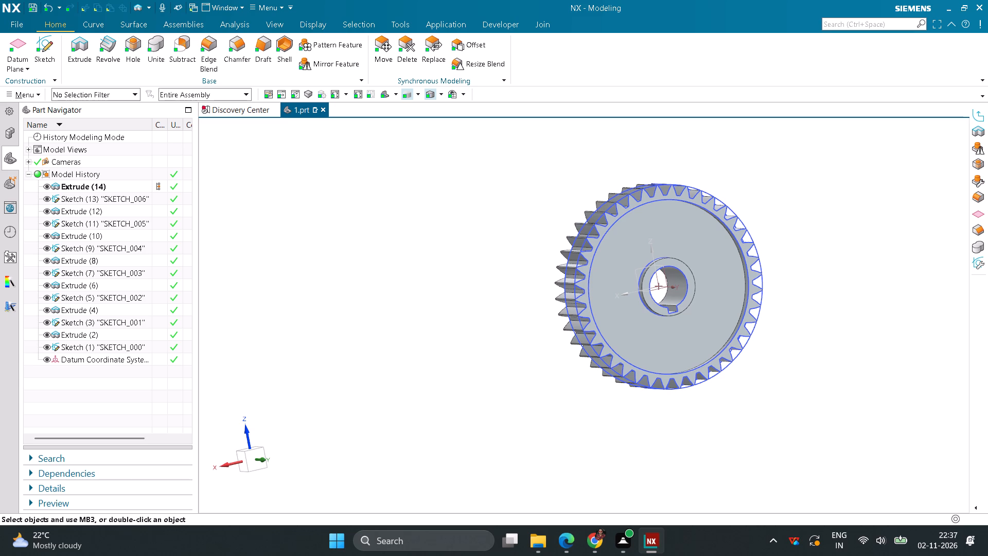
# Create a sketch on the gear's recessed web face and draw a 25 mm diameter circle between hub and rim, above the keyway.
pyautogui.click(41, 59)
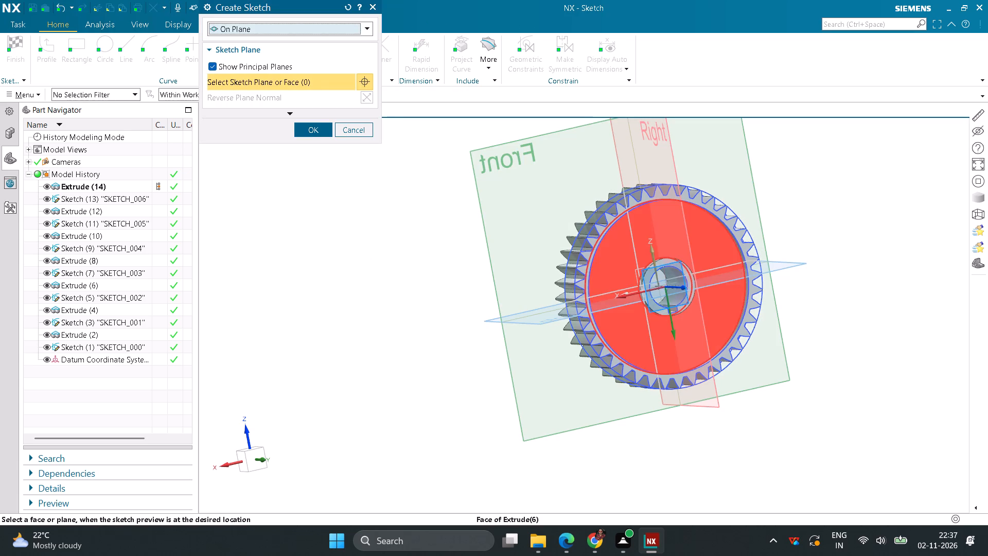
pyautogui.click(629, 329)
pyautogui.click(314, 133)
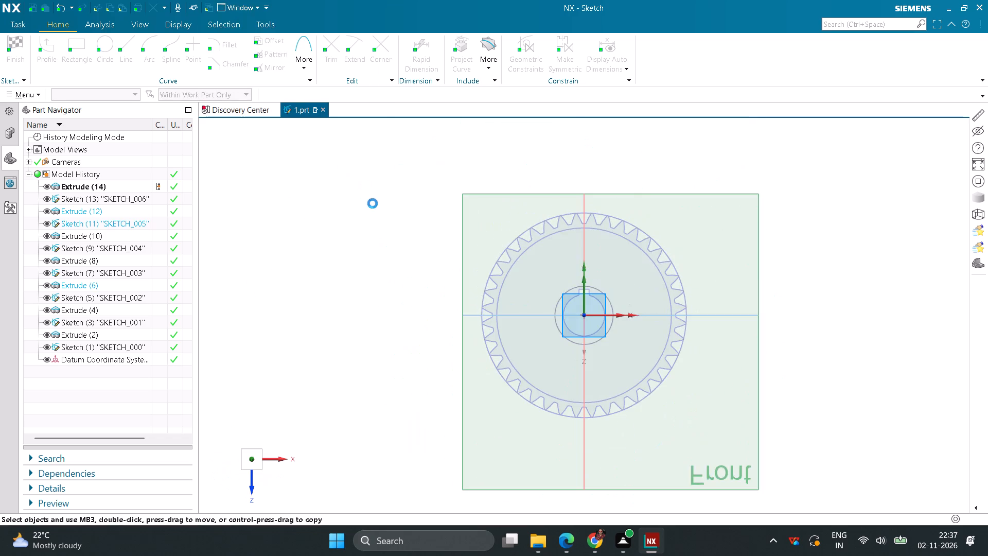
pyautogui.click(105, 52)
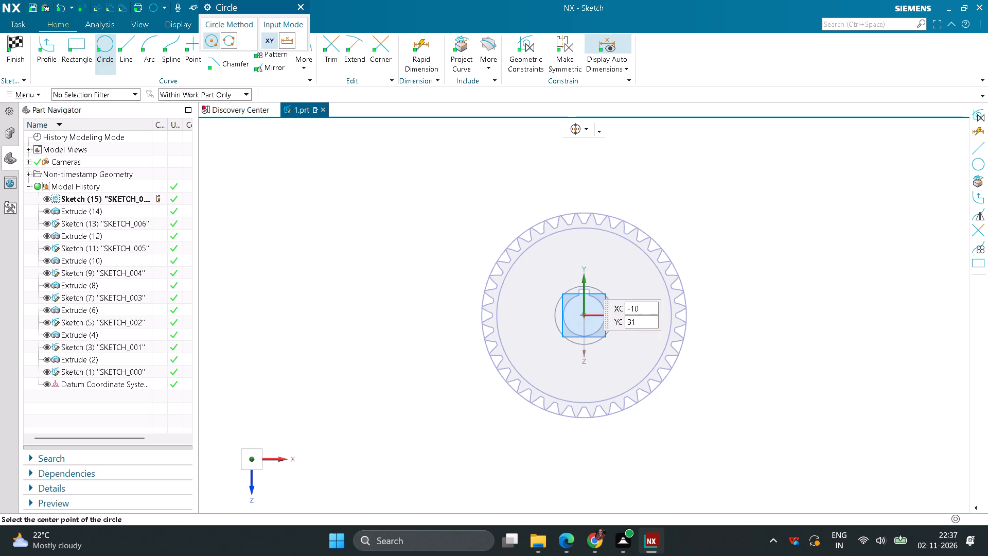
pyautogui.click(582, 258)
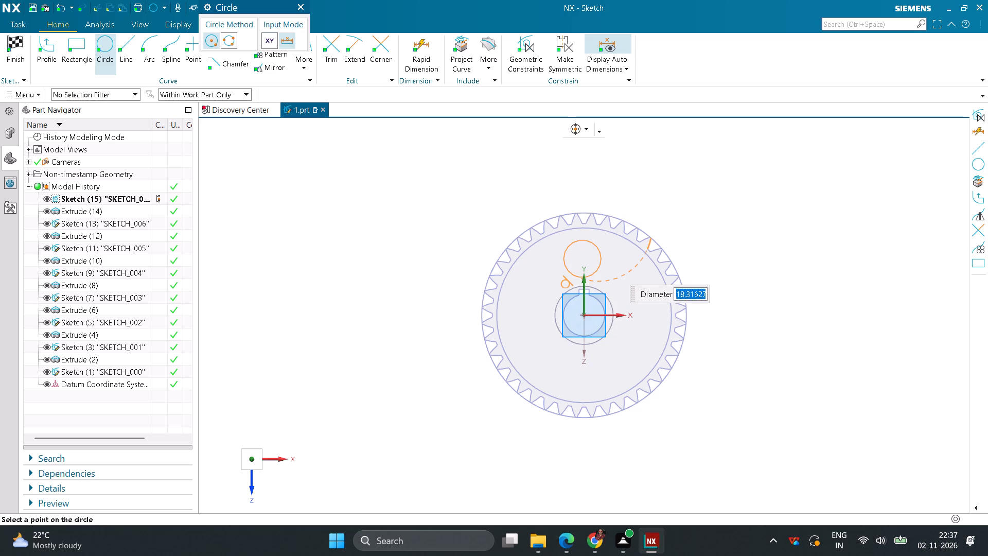
pyautogui.write('25')
pyautogui.press('Return')
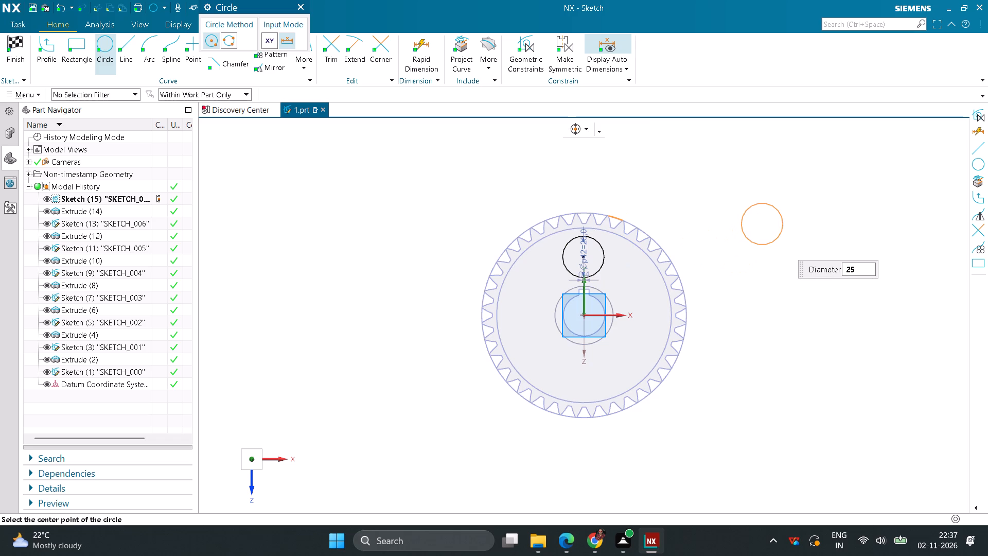
# Constrain the 25 mm circle's centre to align vertically with the gear centre.
pyautogui.click(558, 51)
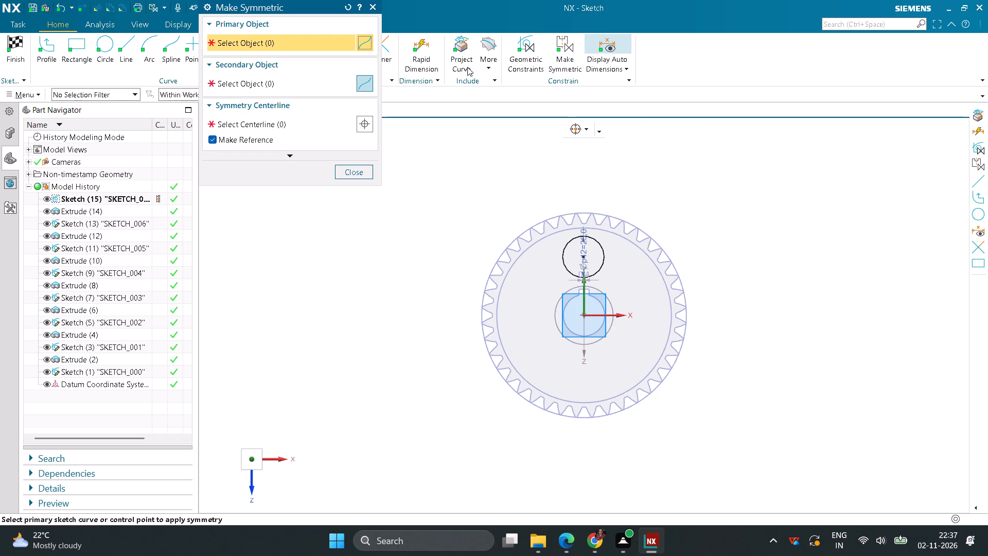
pyautogui.click(516, 44)
pyautogui.click(238, 63)
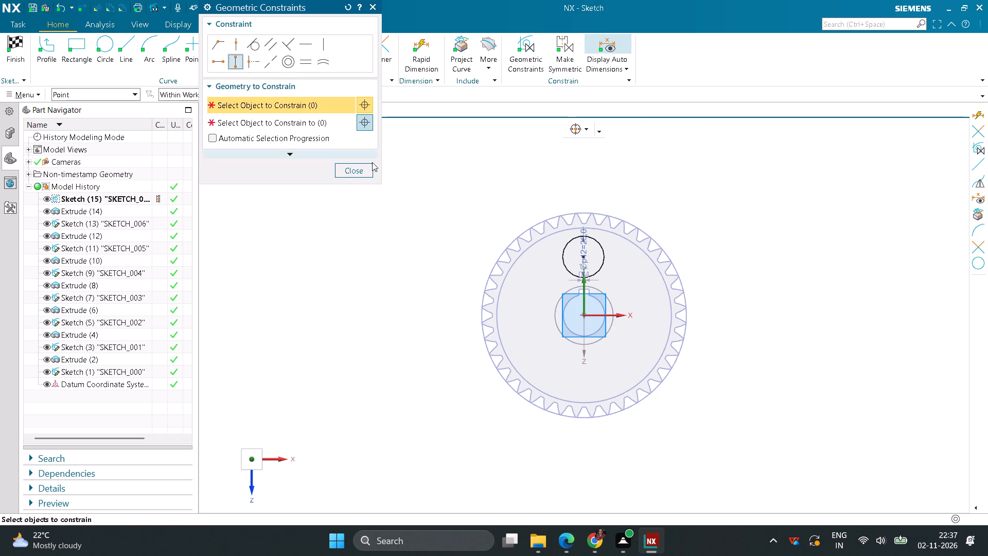
pyautogui.scroll(9, 572, 261)
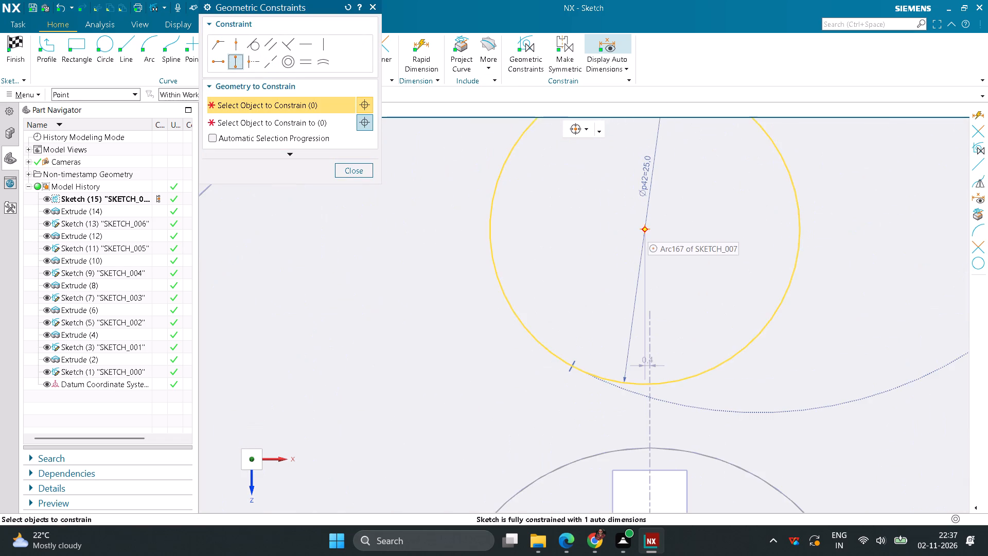
pyautogui.click(646, 229)
pyautogui.click(285, 129)
pyautogui.scroll(-5, 497, 257)
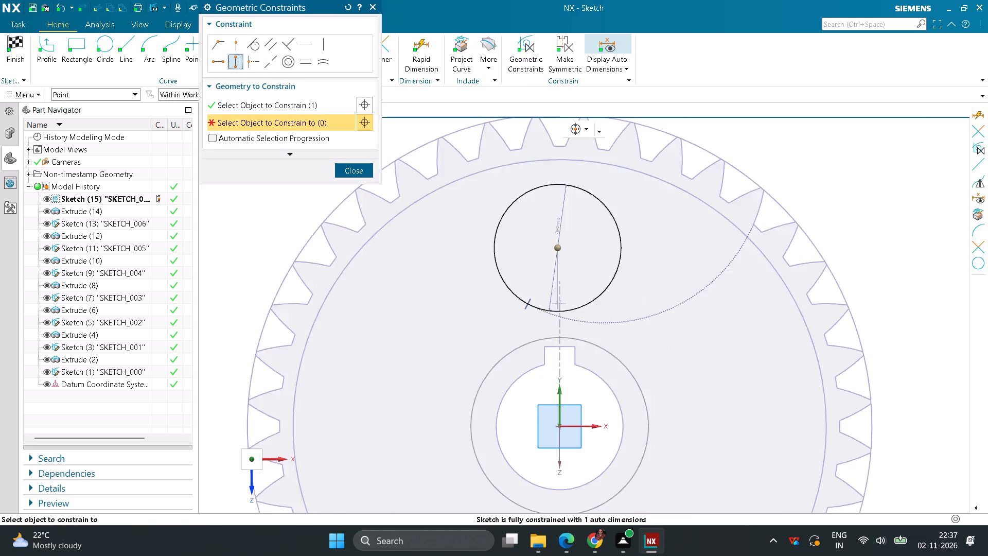
pyautogui.click(548, 394)
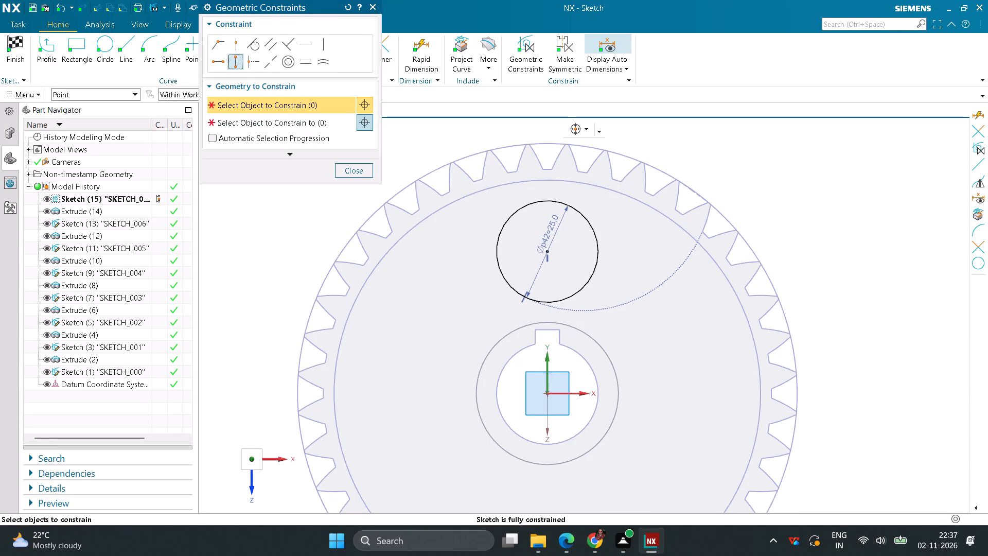
pyautogui.click(360, 167)
pyautogui.moveTo(575, 292); pyautogui.dragTo(575, 298)
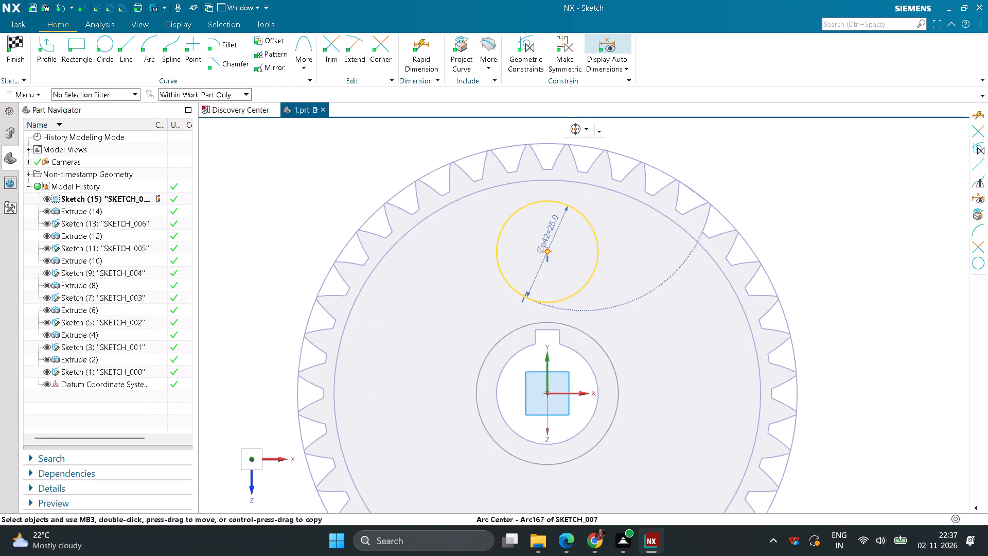
pyautogui.moveTo(575, 298); pyautogui.dragTo(575, 301)
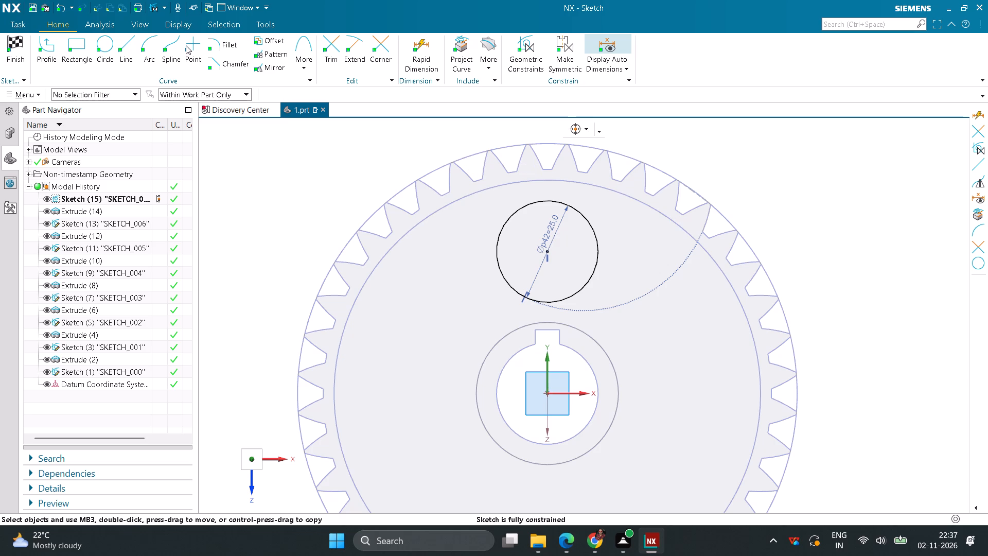
# Pattern the 25 mm circle circularly about the gear centre with count 5 over 360°, and finish the sketch.
pyautogui.click(274, 55)
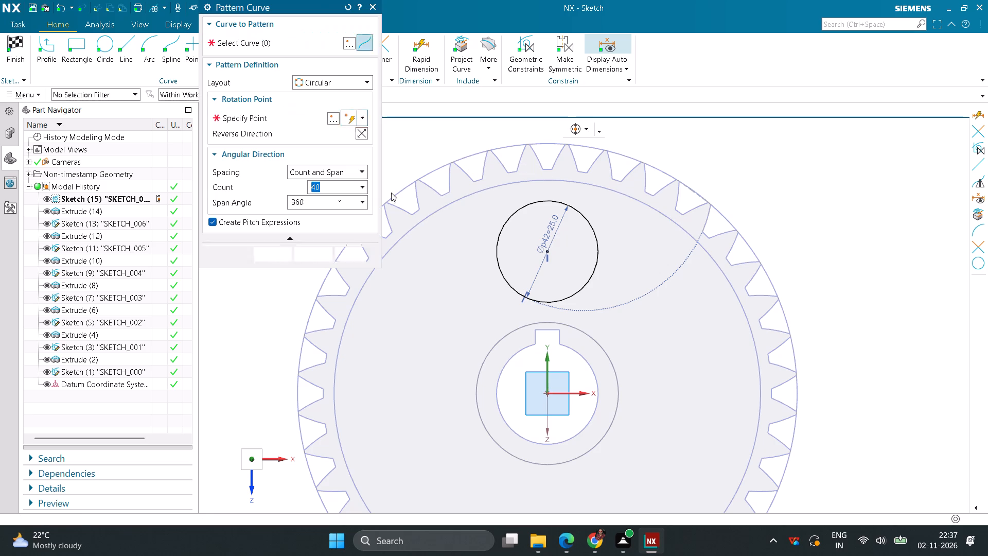
pyautogui.click(504, 237)
pyautogui.click(281, 119)
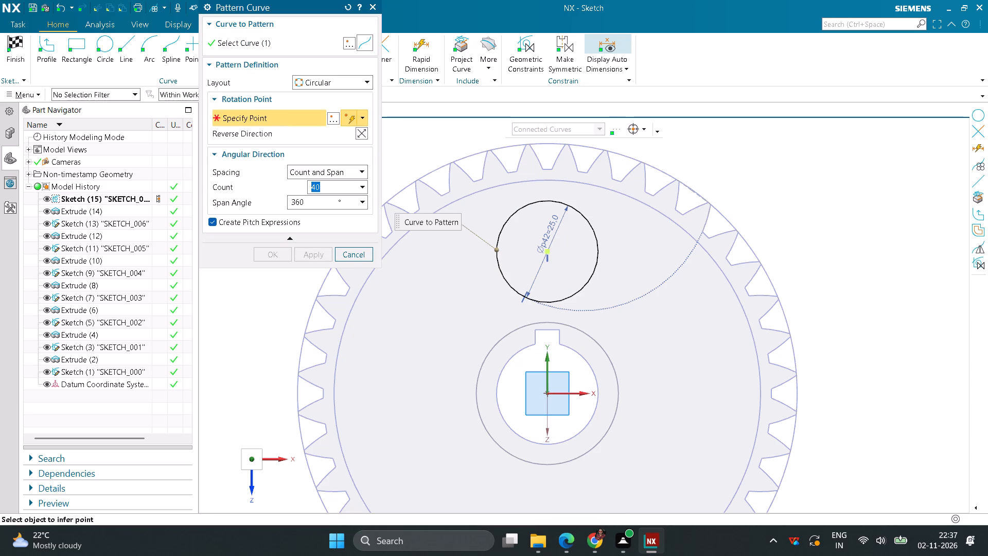
pyautogui.click(546, 392)
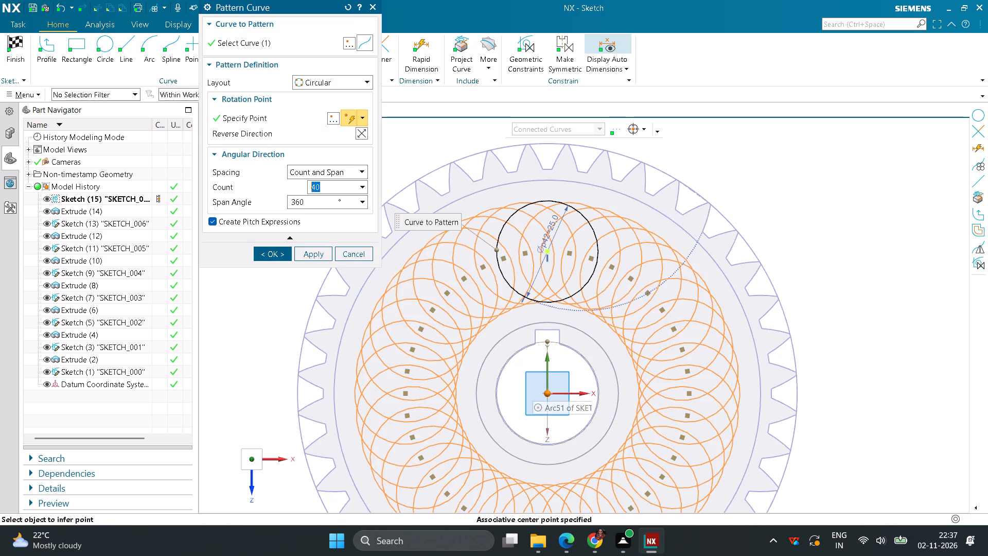
pyautogui.press('5')
pyautogui.press('Return')
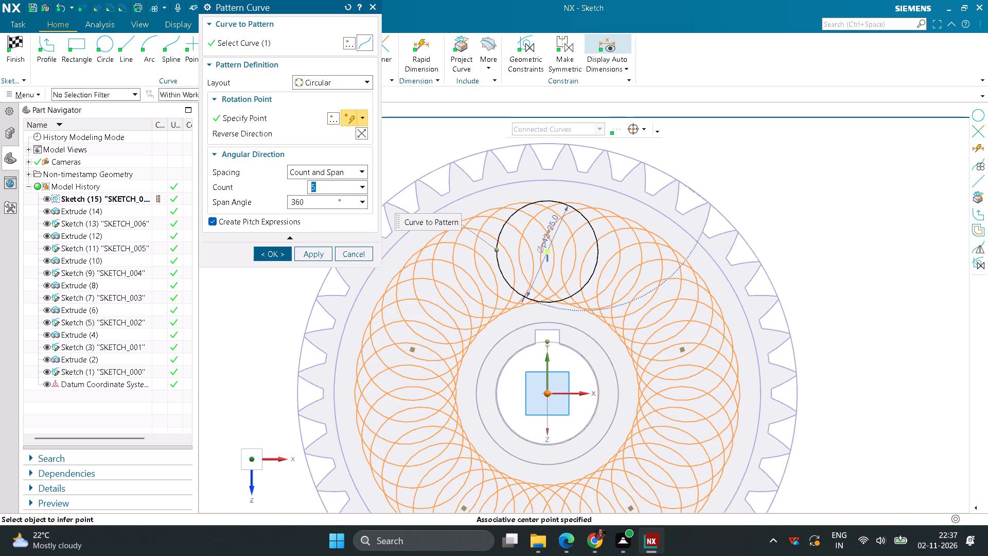
pyautogui.click(273, 252)
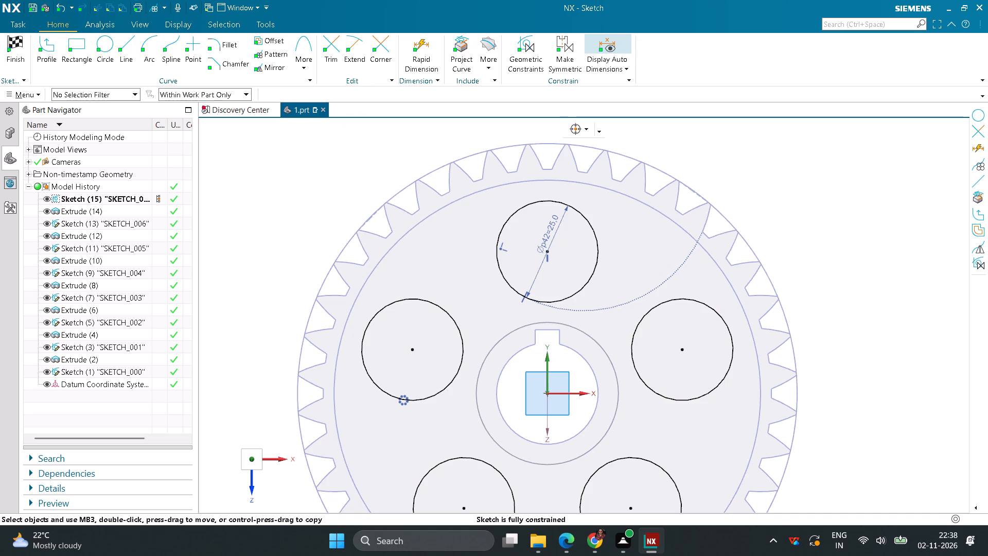
pyautogui.click(21, 55)
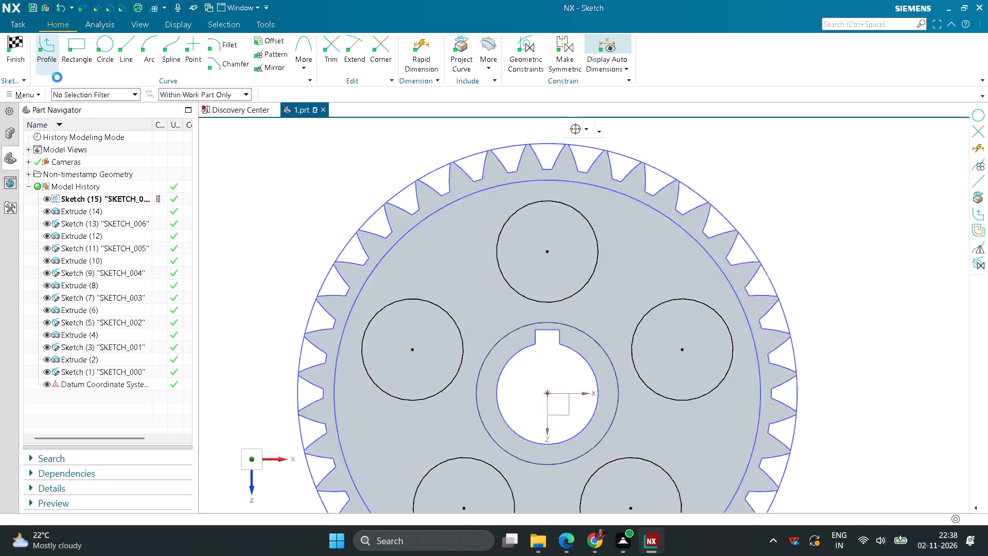
# Extrude the five 25 mm circles 30 mm in the reversed direction to cut holes through the web.
pyautogui.click(85, 59)
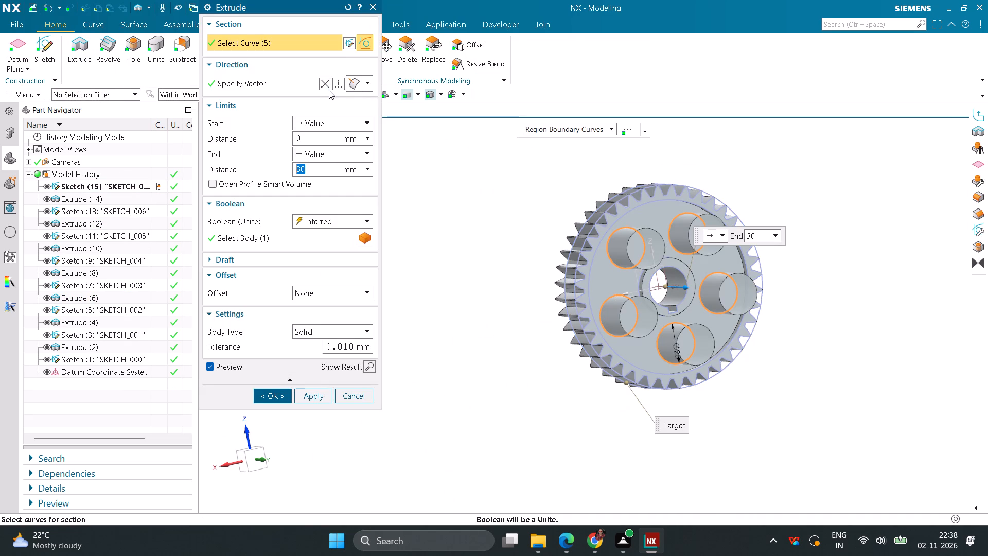
pyautogui.click(329, 88)
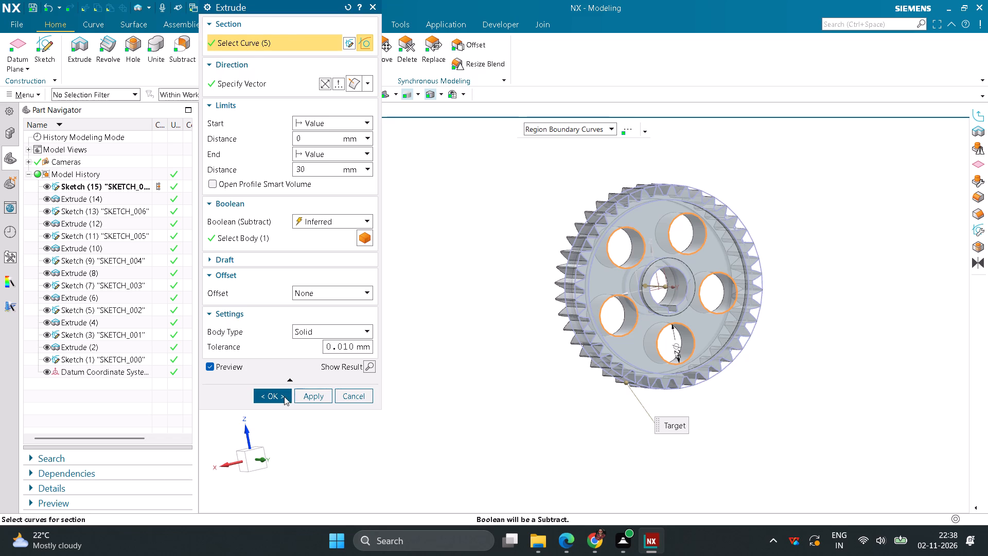
pyautogui.click(283, 395)
pyautogui.click(400, 344)
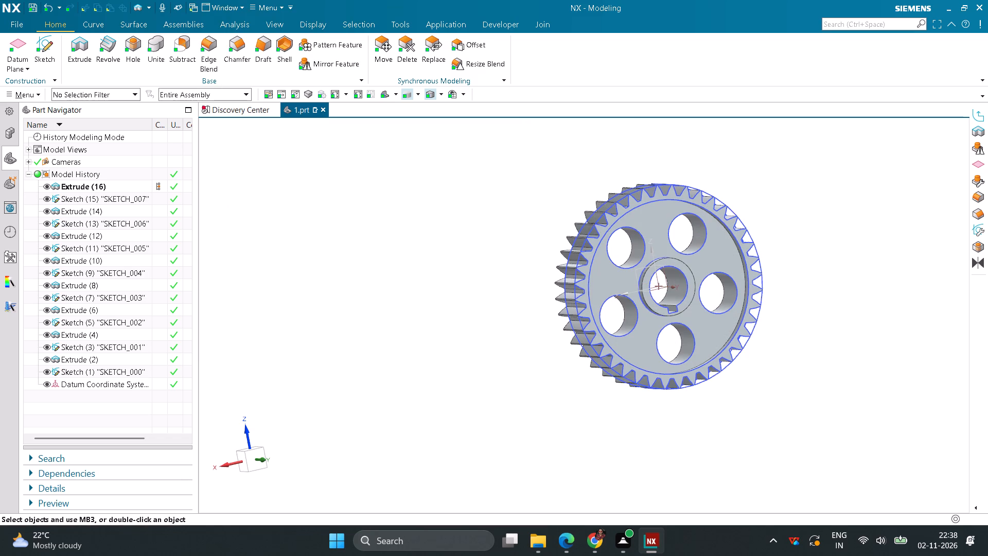
# Chamfer the front web-face edges of the two adjacent 25 mm holes on the +X side by 1 mm at 45°, separately.
pyautogui.click(246, 54)
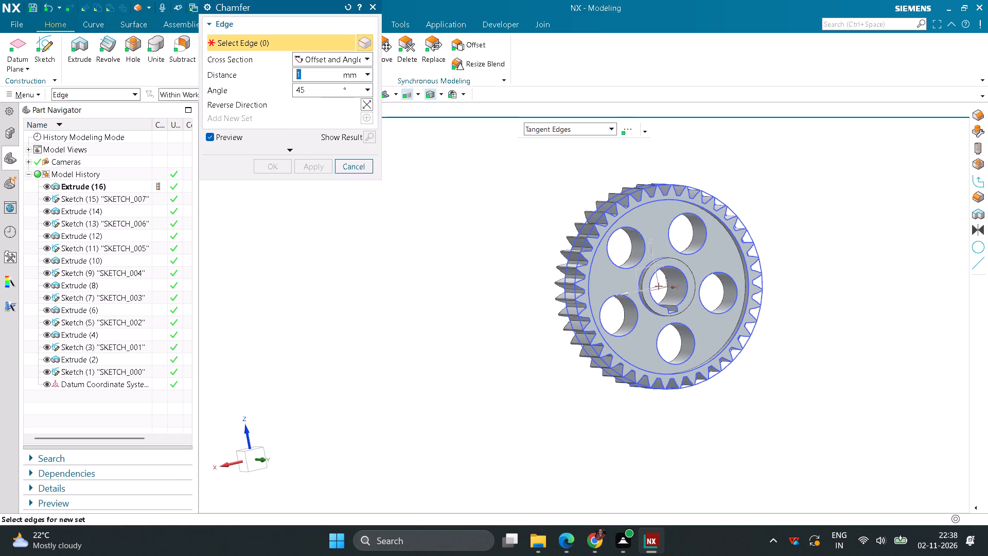
pyautogui.click(634, 263)
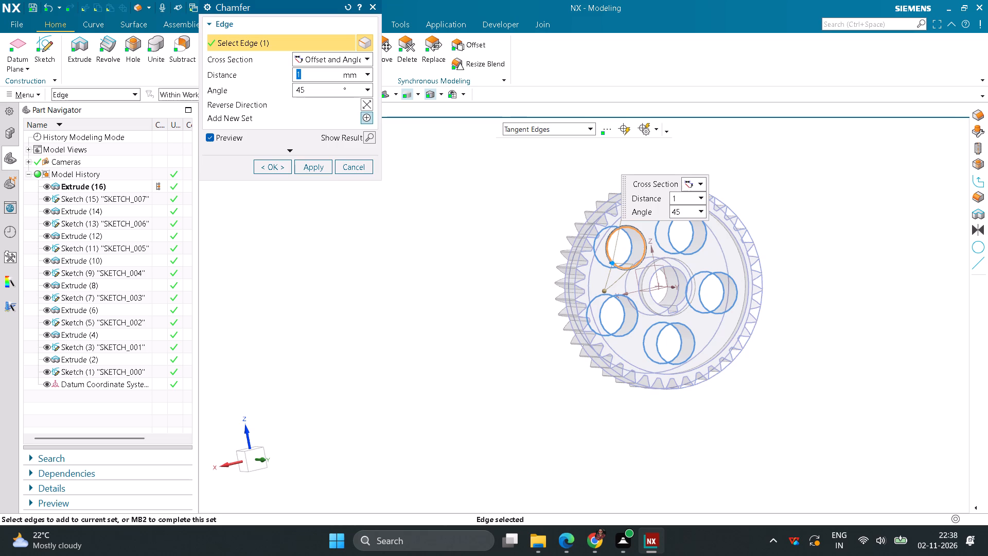
pyautogui.click(264, 167)
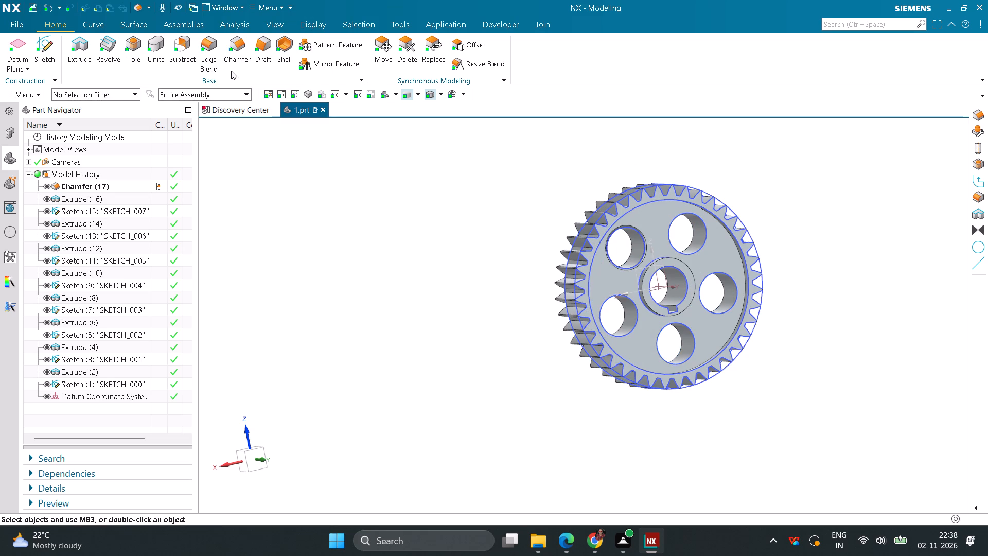
pyautogui.click(230, 53)
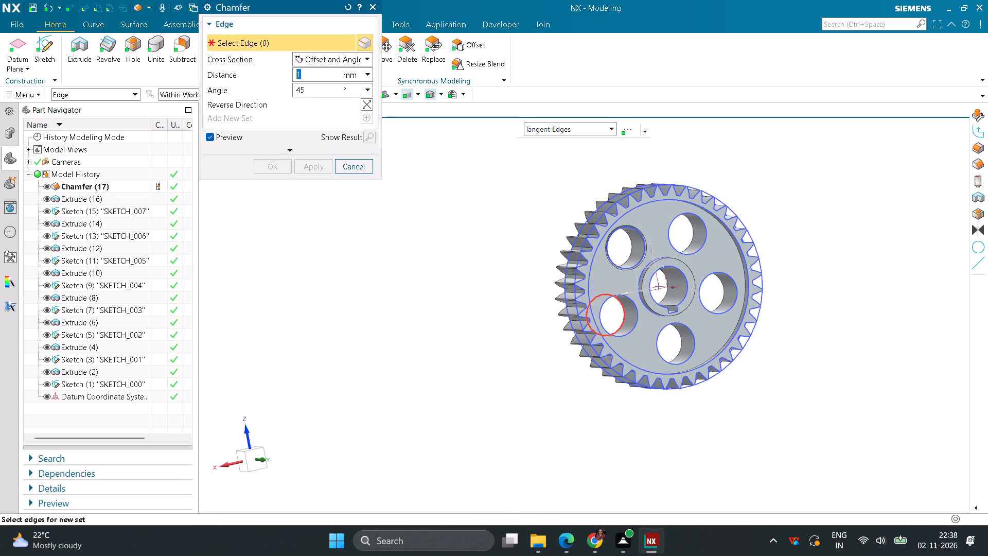
pyautogui.click(625, 334)
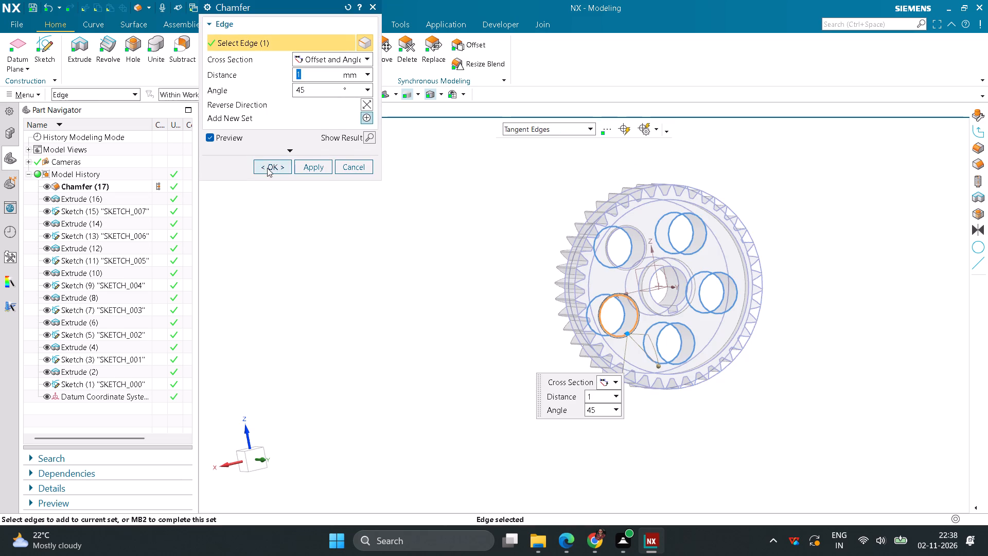
pyautogui.click(266, 166)
# Chamfer the front web-face edges of the three remaining 25 mm holes by 1 mm at 45°, each as a separate feature.
pyautogui.click(236, 52)
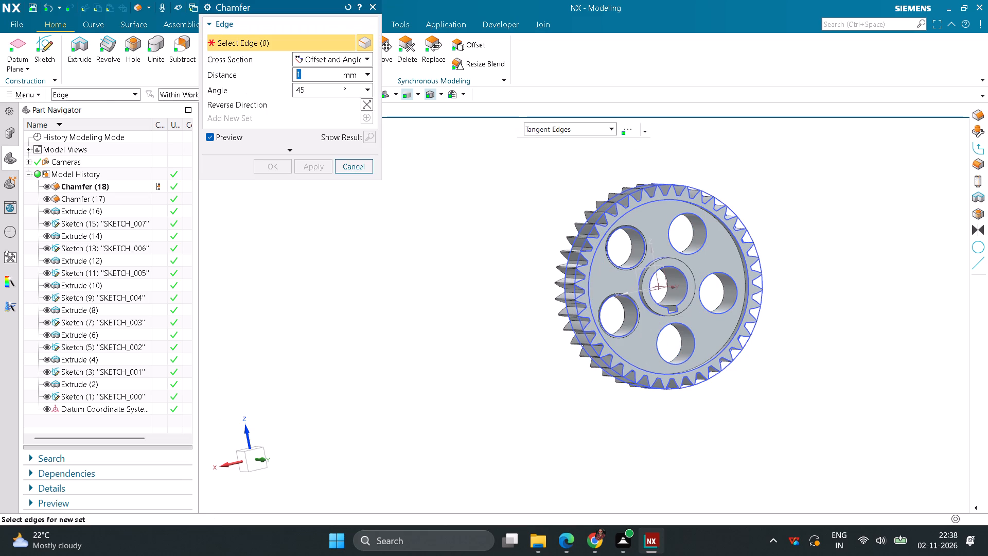
pyautogui.click(661, 358)
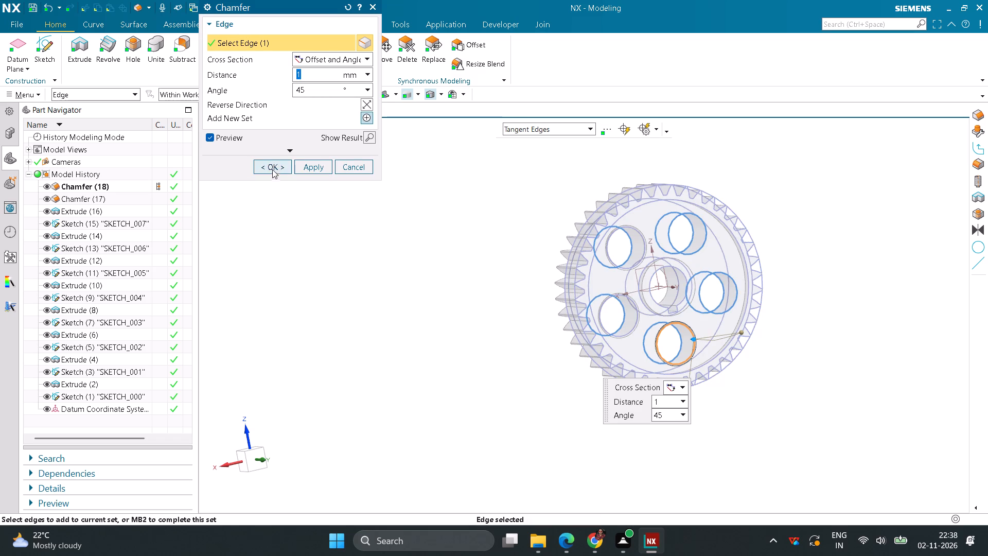
pyautogui.click(272, 169)
pyautogui.click(233, 52)
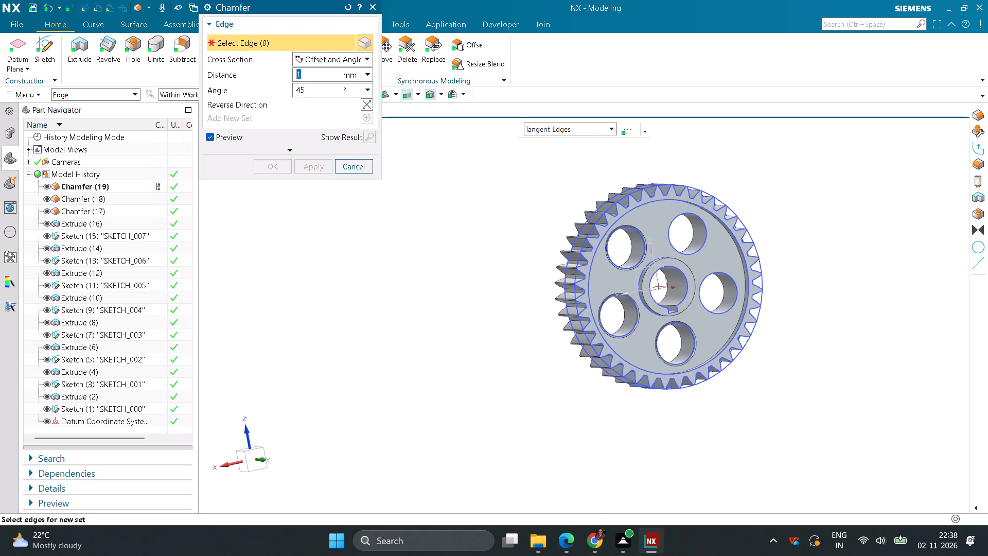
pyautogui.click(706, 312)
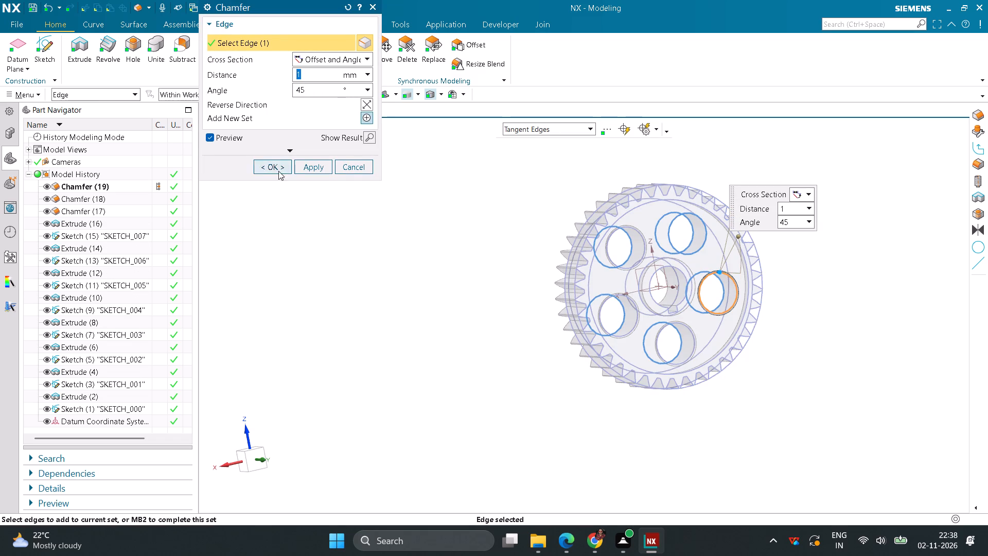
pyautogui.click(274, 164)
pyautogui.click(228, 53)
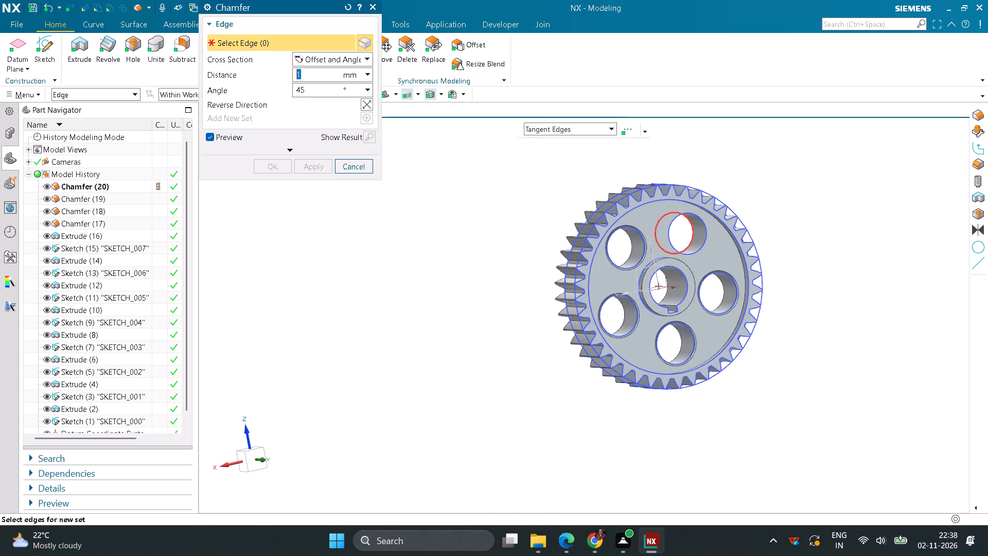
pyautogui.click(692, 251)
pyautogui.click(276, 171)
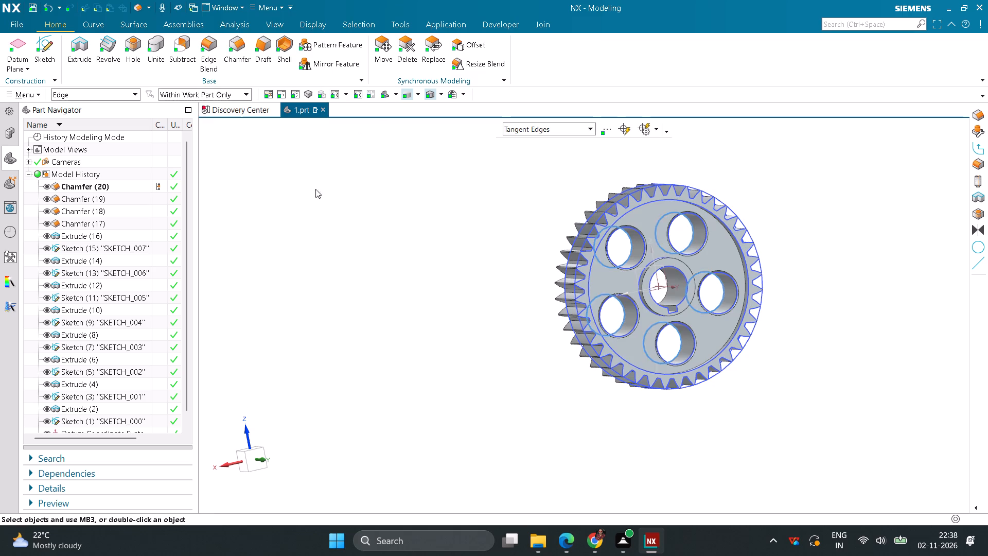
# On the opposite web face, chamfer the edges of the −X-side 25 mm hole and its +Z neighbour by 1 mm at 45°, separately.
pyautogui.moveTo(777, 383); pyautogui.dragTo(697, 369, button='middle')
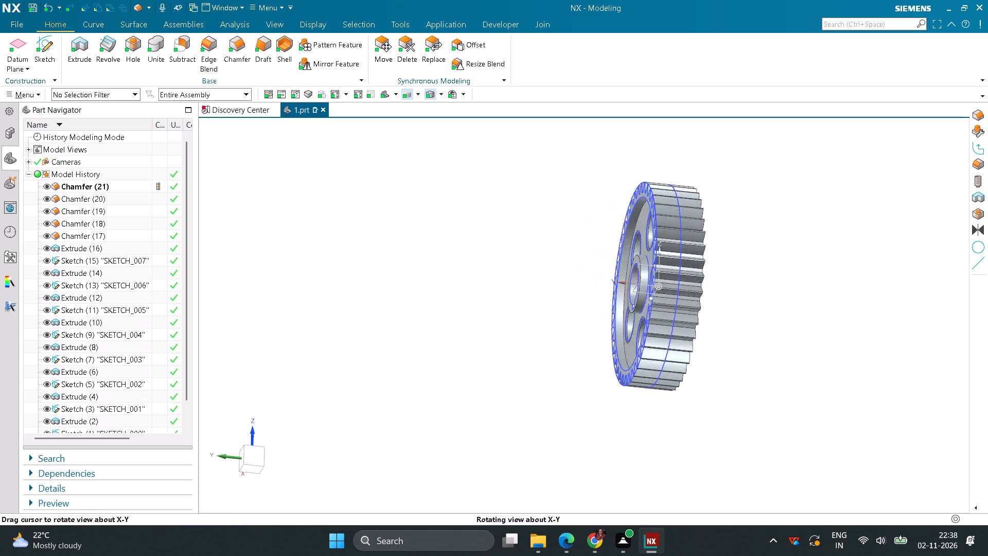
pyautogui.moveTo(697, 369); pyautogui.dragTo(645, 358, button='middle')
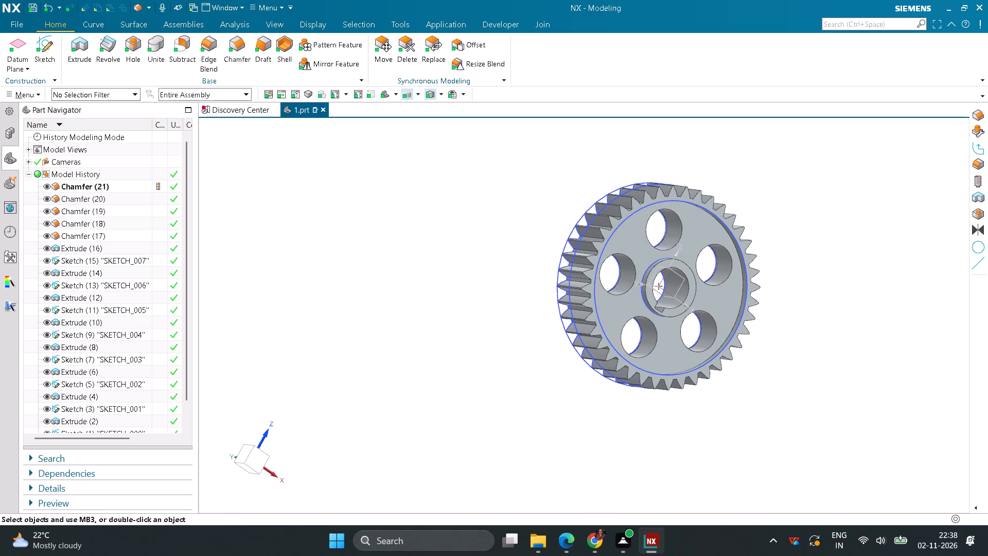
pyautogui.click(238, 60)
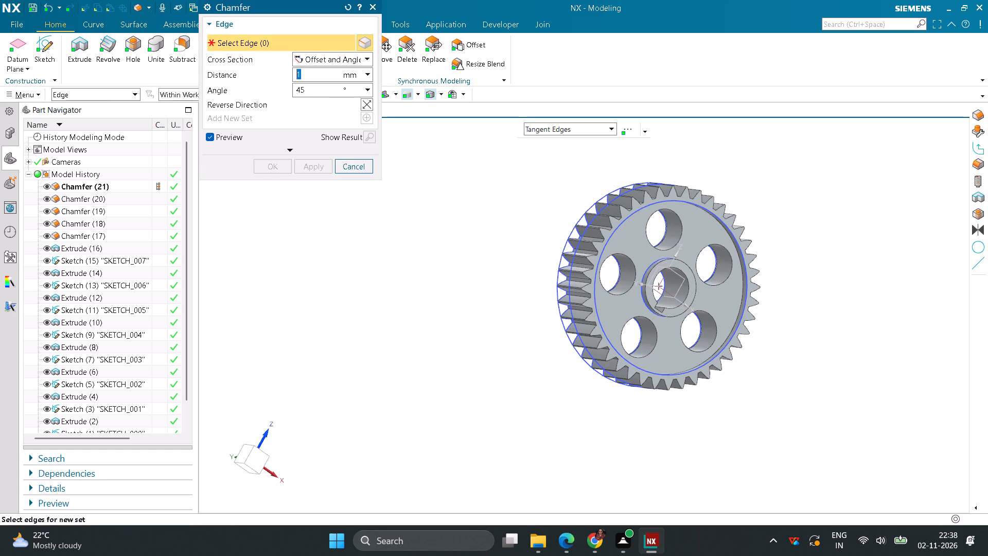
pyautogui.click(628, 294)
pyautogui.click(276, 165)
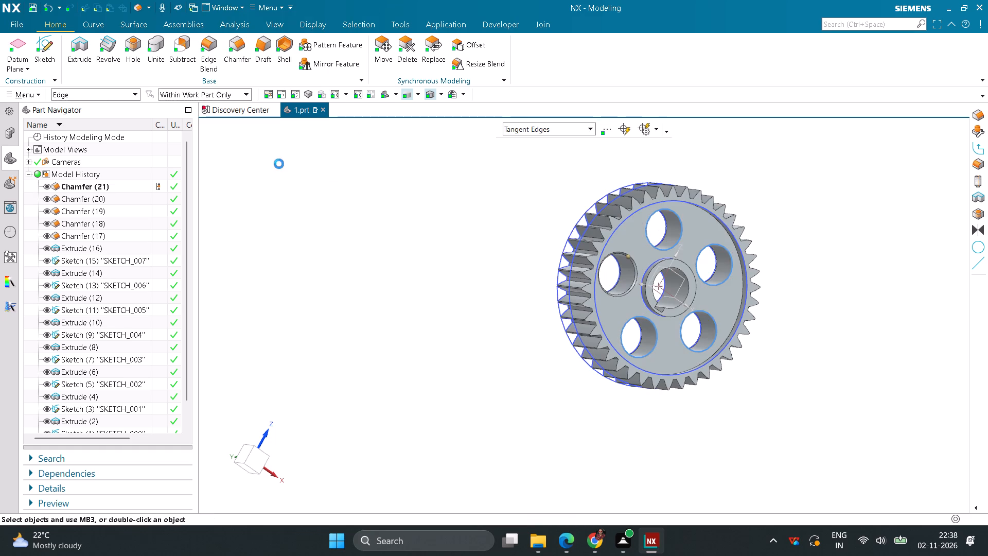
pyautogui.click(240, 47)
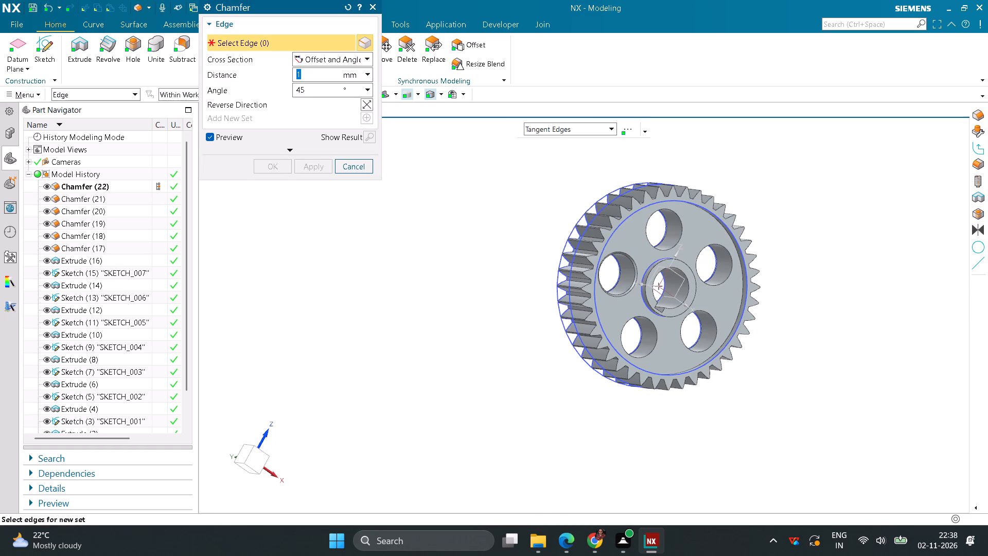
pyautogui.click(664, 247)
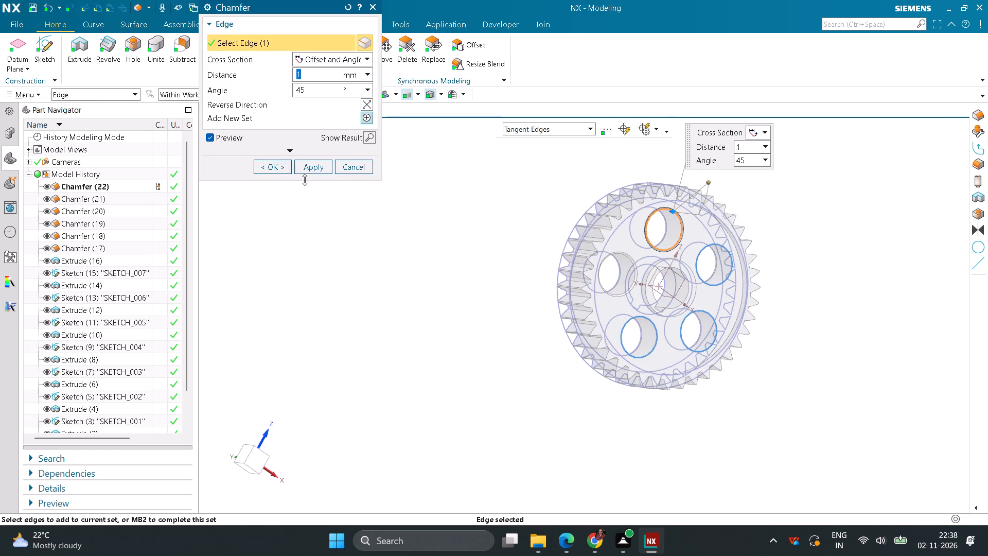
pyautogui.click(269, 165)
# Chamfer the edges of the remaining three 25 mm holes on this opposite web face by 1 mm at 45°, separately.
pyautogui.click(234, 43)
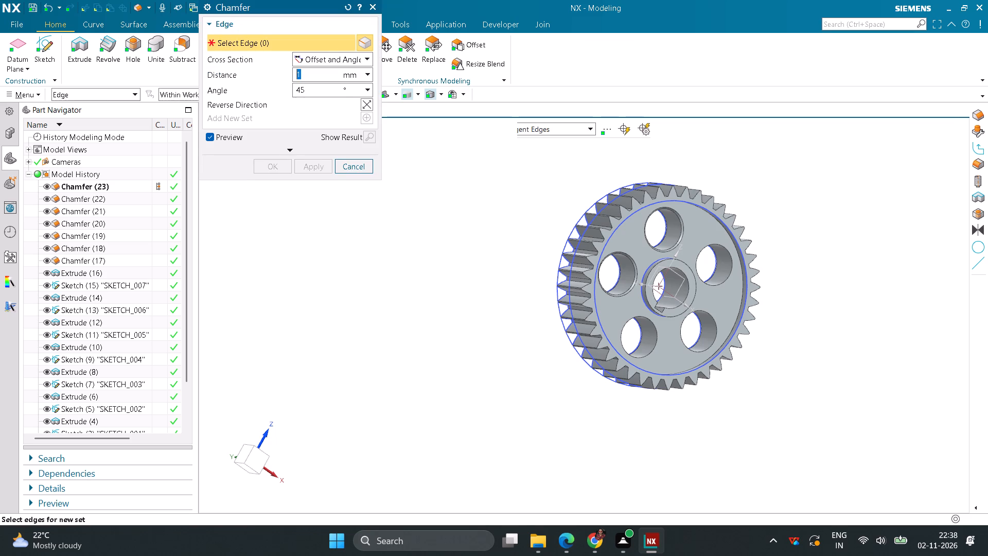
pyautogui.click(719, 283)
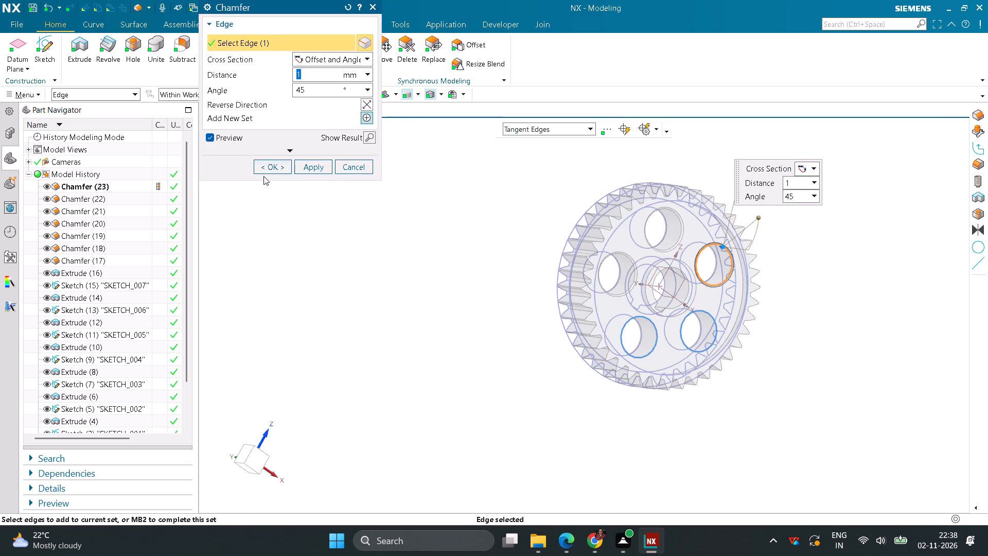
pyautogui.click(266, 170)
pyautogui.click(242, 54)
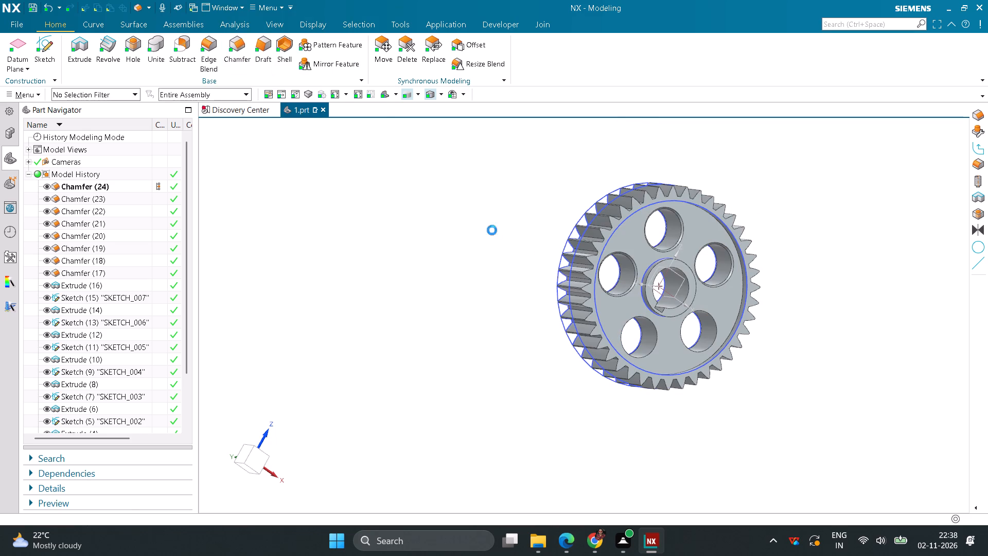
pyautogui.click(690, 352)
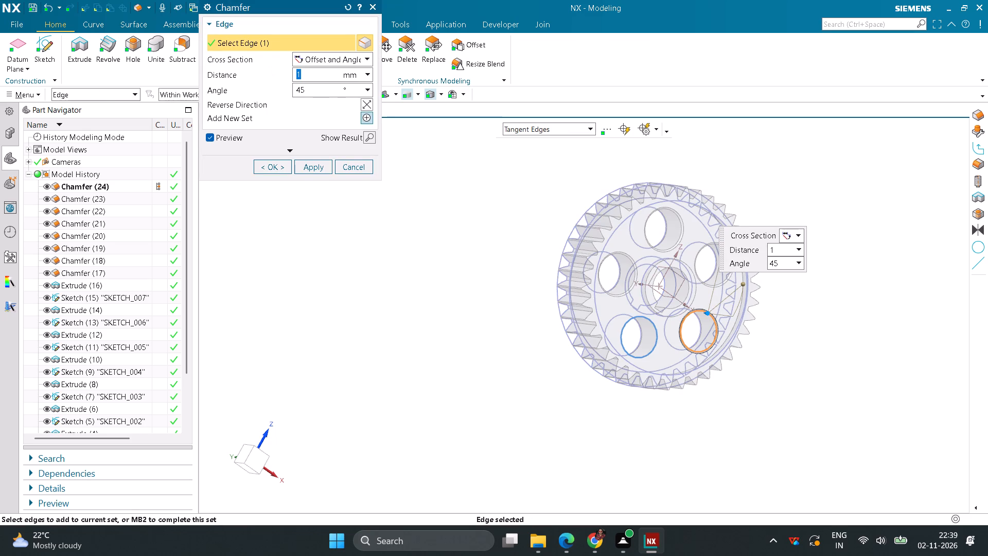
pyautogui.click(277, 169)
pyautogui.click(242, 60)
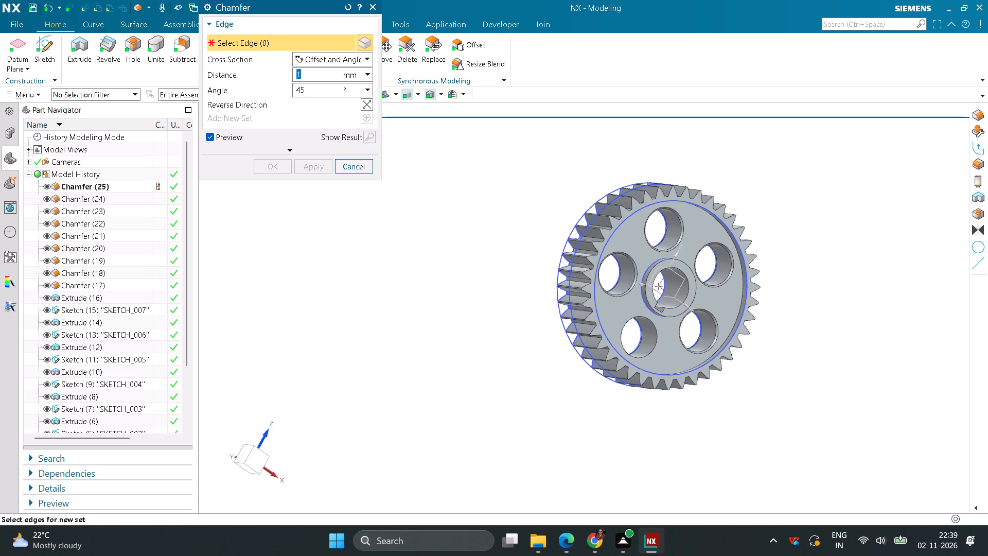
pyautogui.click(650, 357)
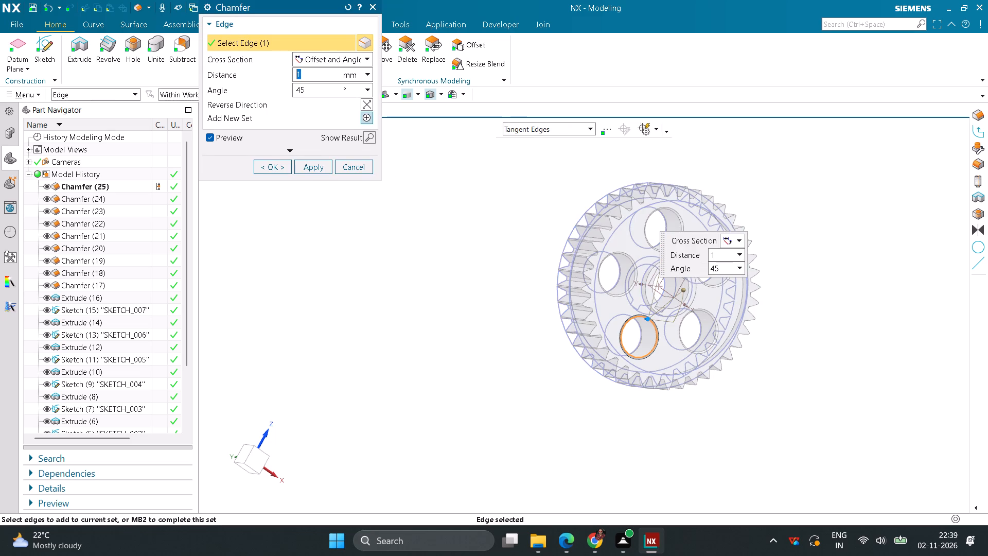
pyautogui.click(276, 172)
# Hide all eight sketches, SKETCH_000 through SKETCH_007, together.
pyautogui.moveTo(548, 374); pyautogui.dragTo(569, 367, button='middle')
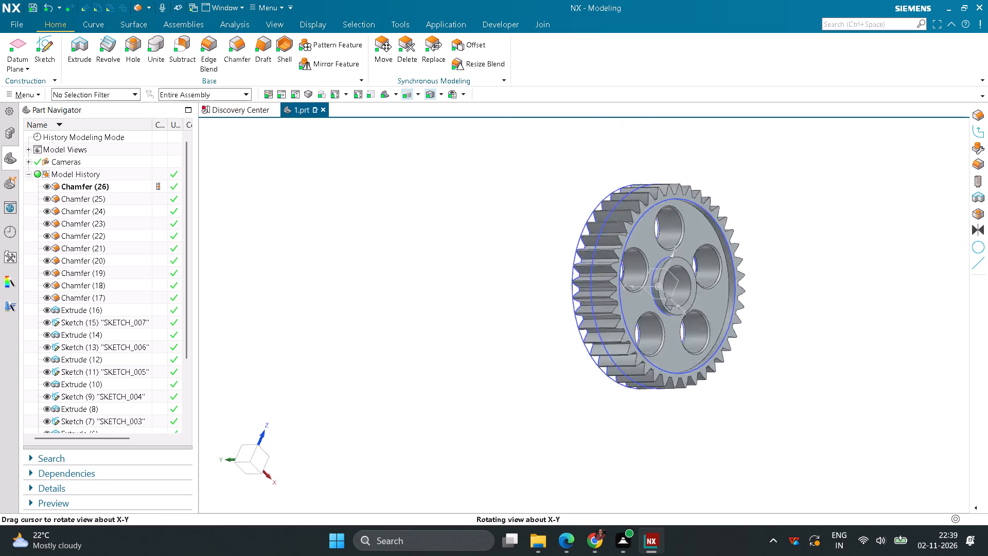
pyautogui.moveTo(569, 367); pyautogui.dragTo(707, 454, button='middle')
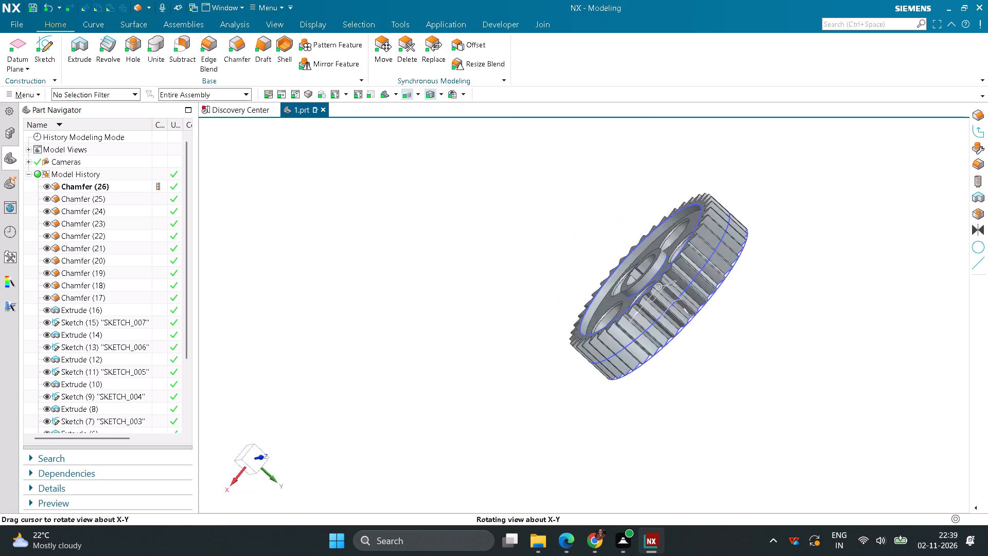
pyautogui.moveTo(707, 454); pyautogui.dragTo(641, 410, button='middle')
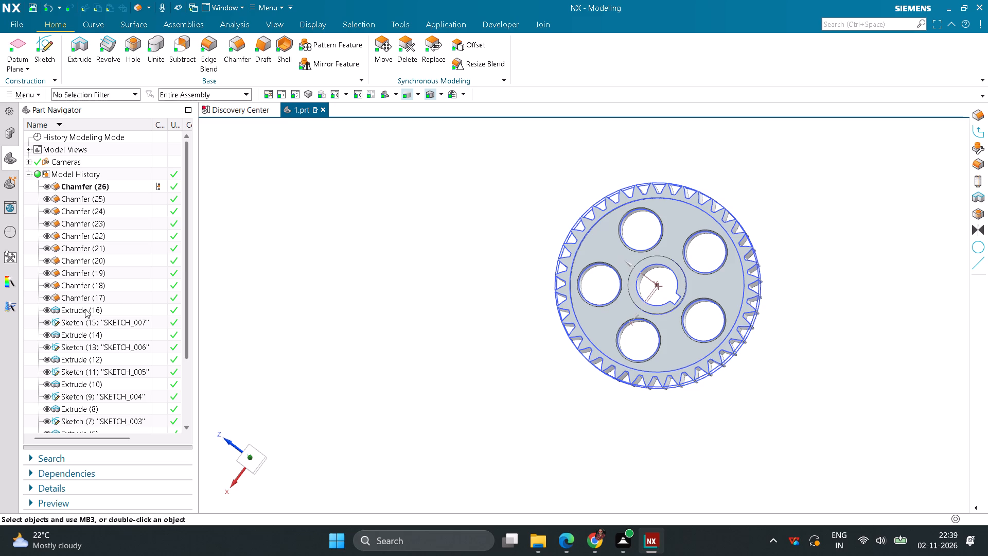
pyautogui.click(91, 320)
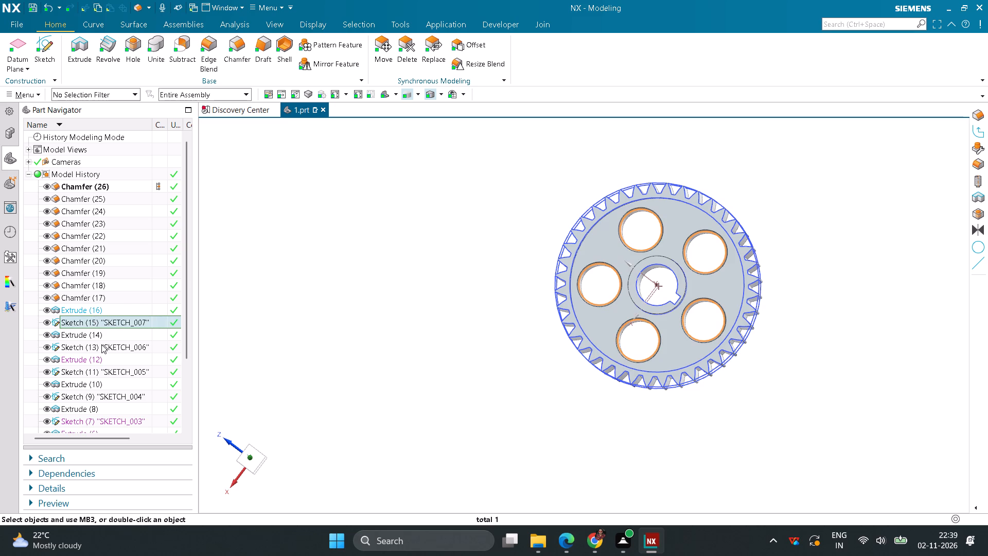
pyautogui.keyDown('ctrl'); pyautogui.click(95, 347); pyautogui.keyUp('ctrl')
pyautogui.keyDown('ctrl'); pyautogui.click(100, 374); pyautogui.keyUp('ctrl')
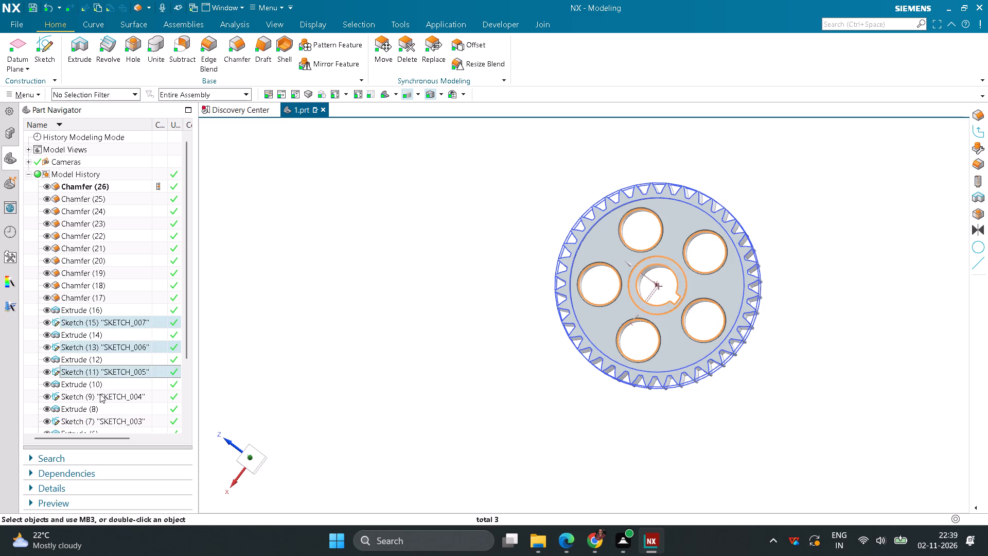
pyautogui.keyDown('ctrl'); pyautogui.click(100, 394); pyautogui.keyUp('ctrl')
pyautogui.scroll(-1, 101, 392)
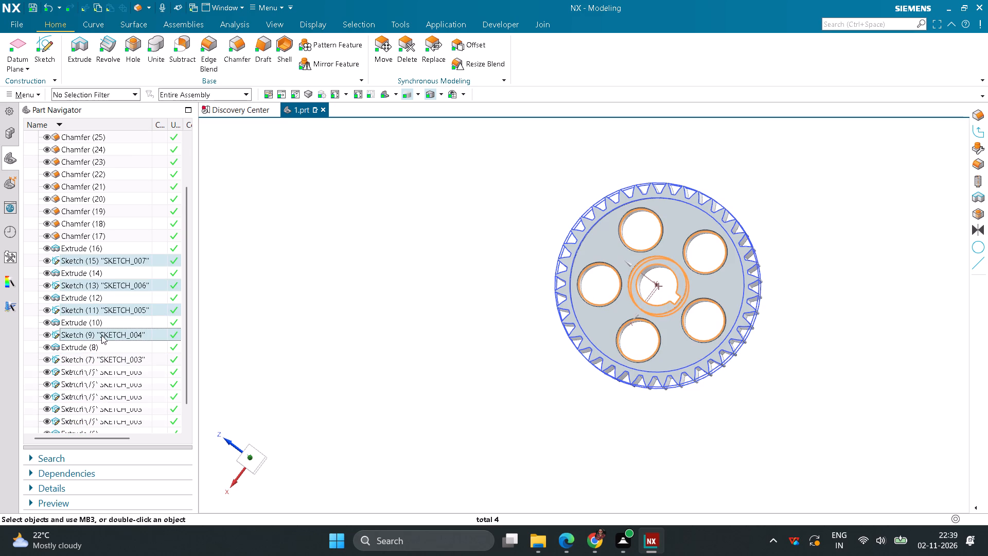
pyautogui.keyDown('ctrl'); pyautogui.click(101, 335); pyautogui.keyUp('ctrl')
pyautogui.keyDown('ctrl'); pyautogui.click(96, 359); pyautogui.keyUp('ctrl')
pyautogui.keyDown('ctrl'); pyautogui.click(96, 387); pyautogui.keyUp('ctrl')
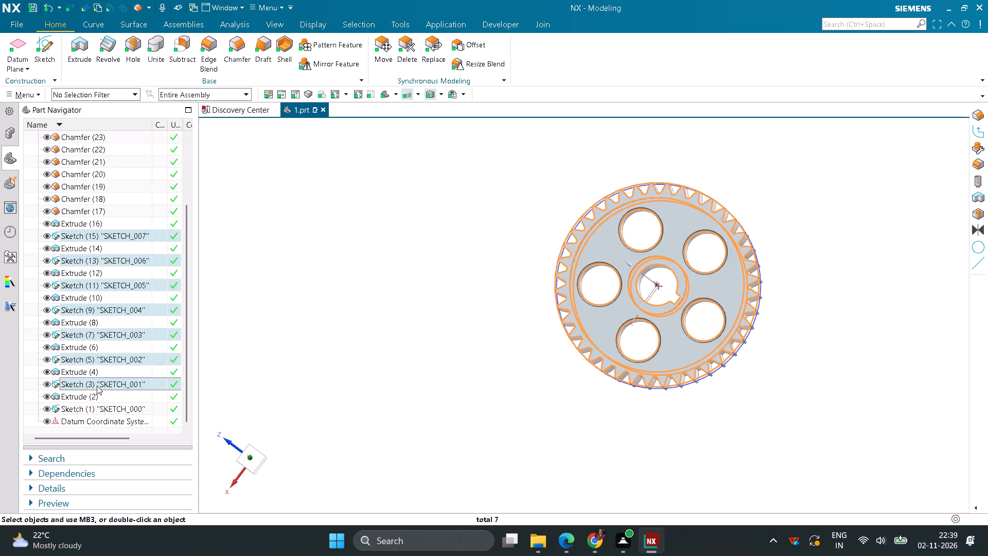
pyautogui.keyDown('ctrl'); pyautogui.click(90, 408); pyautogui.keyUp('ctrl')
pyautogui.rightClick(93, 409)
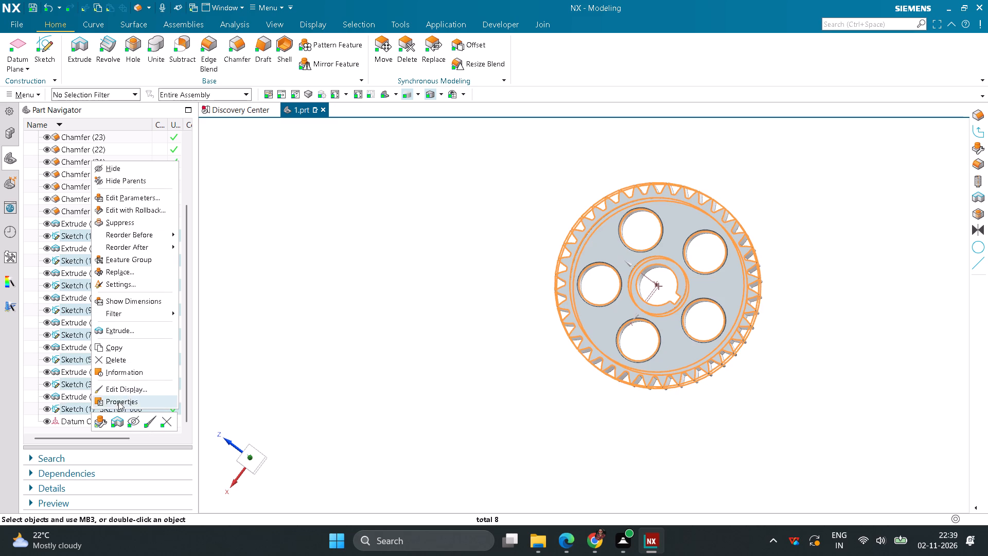
pyautogui.click(131, 421)
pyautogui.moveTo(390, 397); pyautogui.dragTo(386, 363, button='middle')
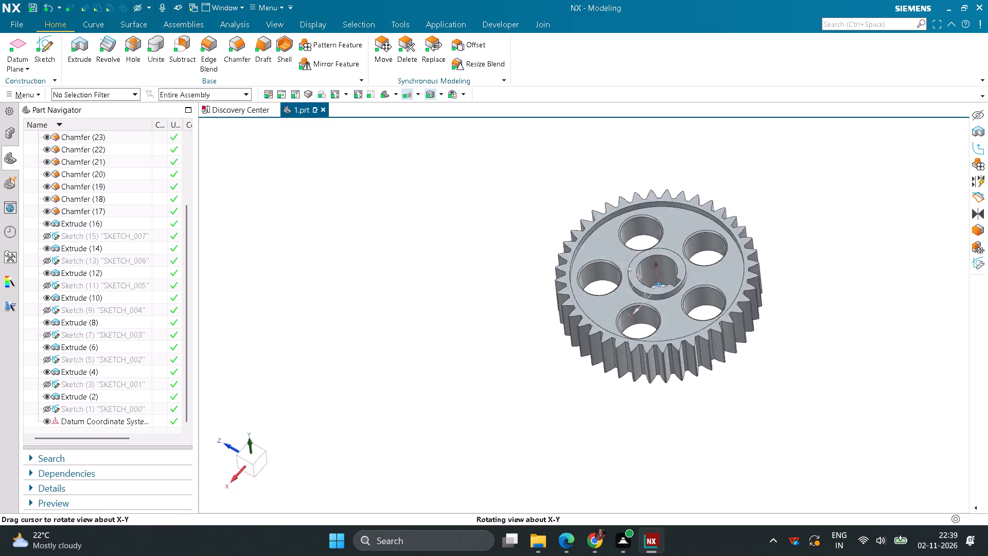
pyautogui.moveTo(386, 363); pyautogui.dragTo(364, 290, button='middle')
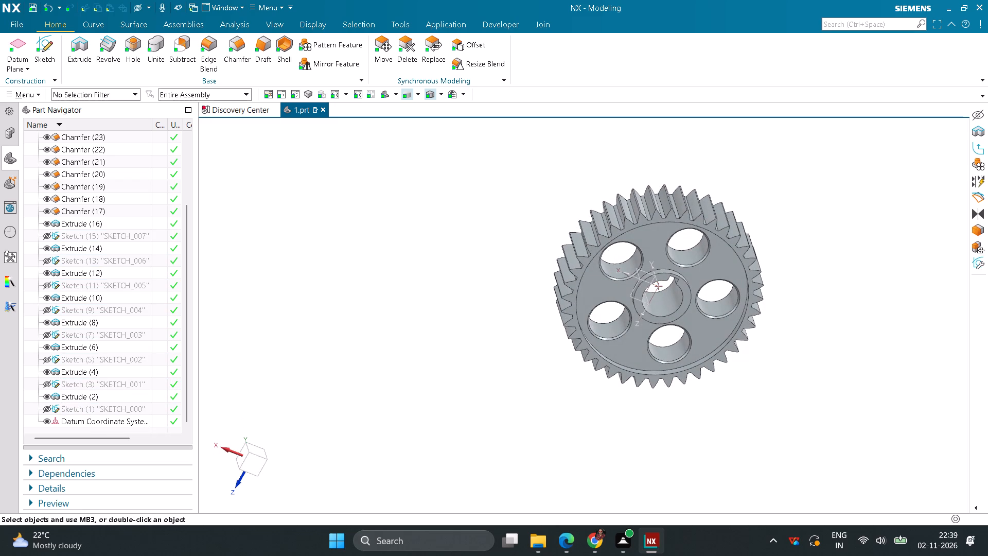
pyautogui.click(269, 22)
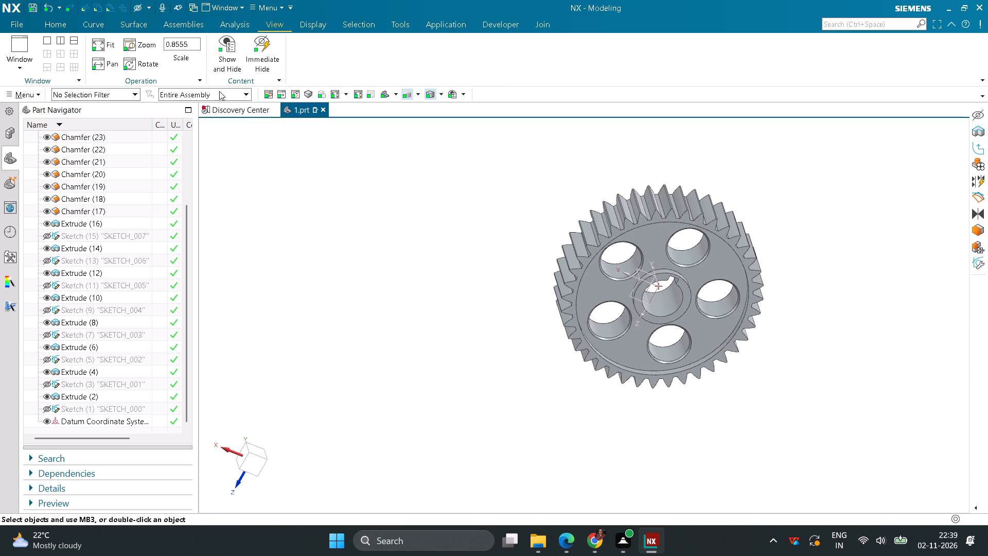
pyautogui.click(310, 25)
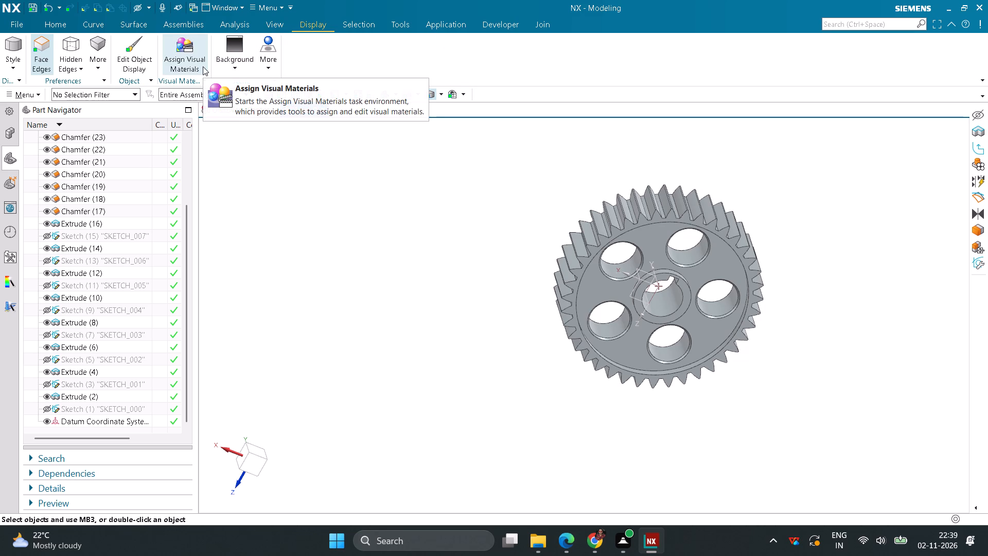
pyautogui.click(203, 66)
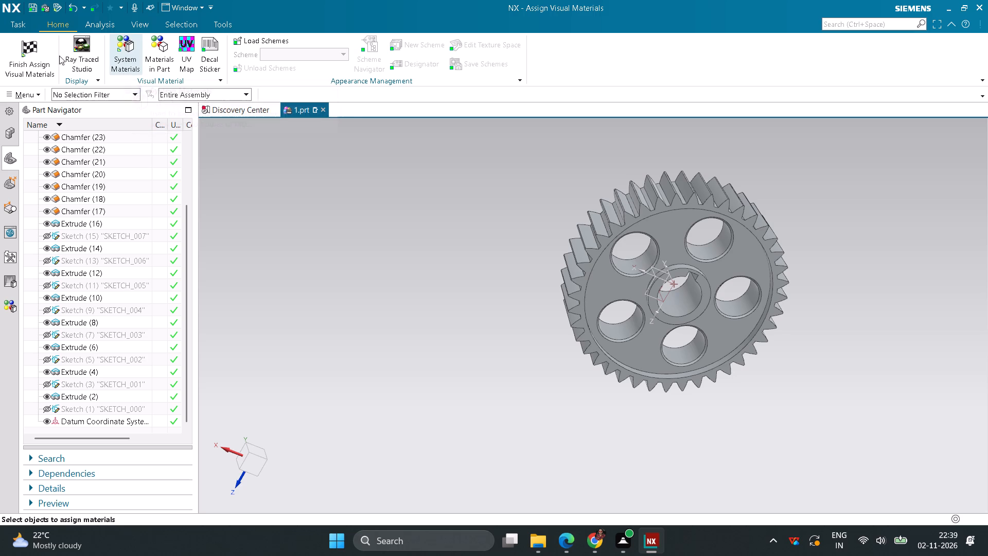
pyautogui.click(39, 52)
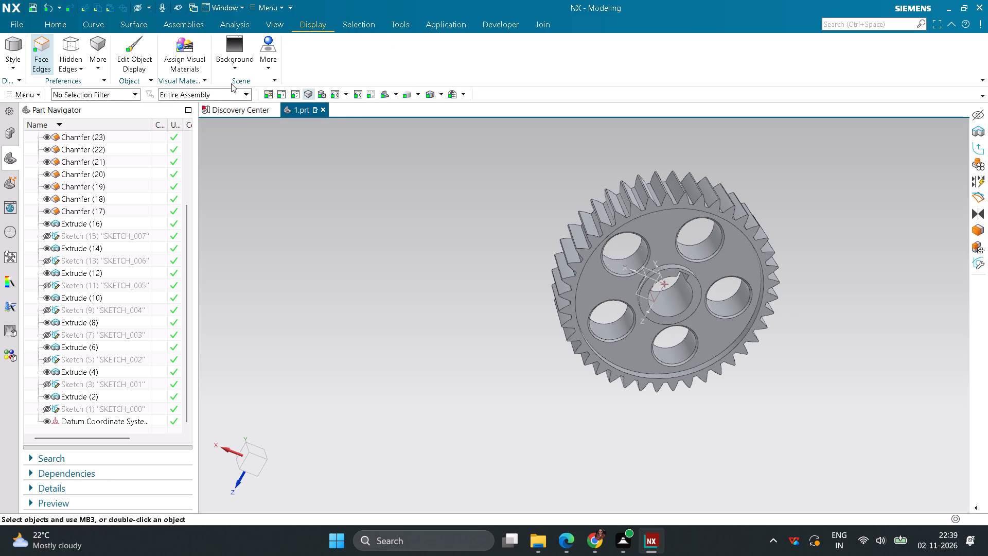
# Change the gear solid body's display color to golden brown and apply the edit.
pyautogui.click(140, 68)
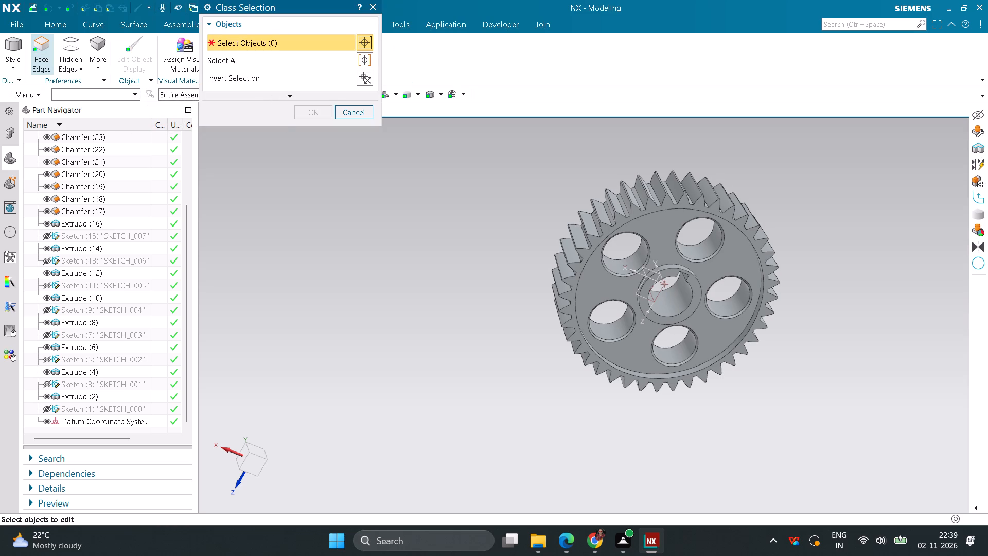
pyautogui.click(601, 281)
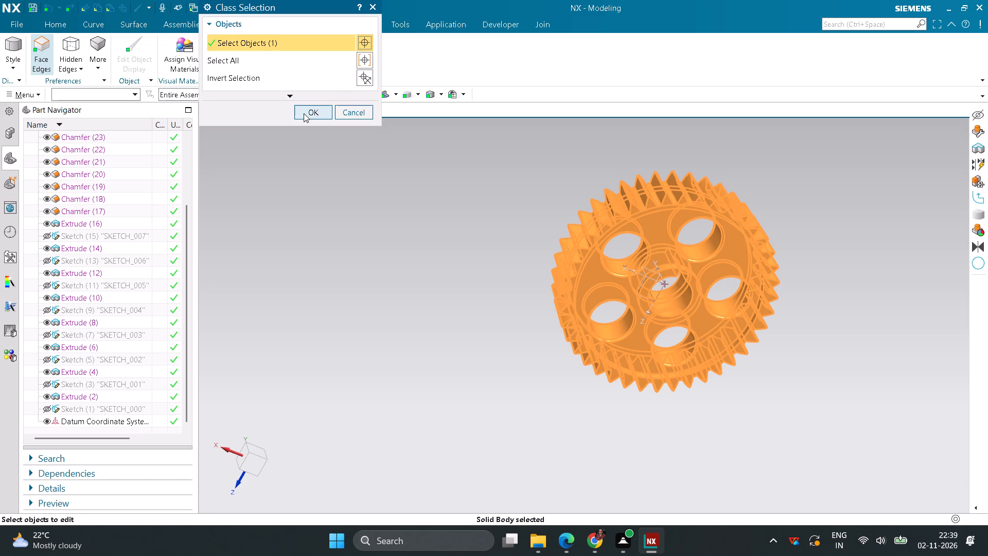
pyautogui.click(304, 113)
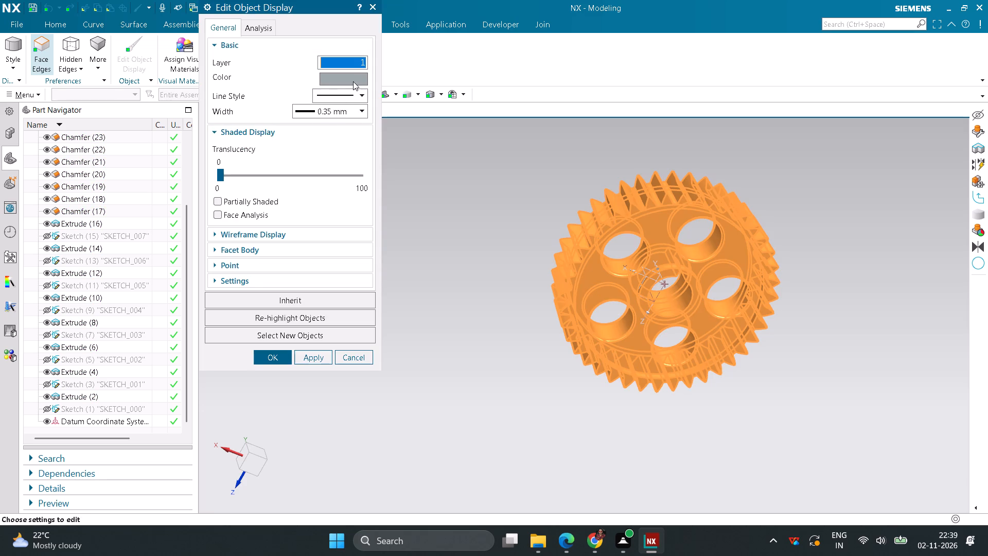
pyautogui.click(353, 81)
pyautogui.click(363, 96)
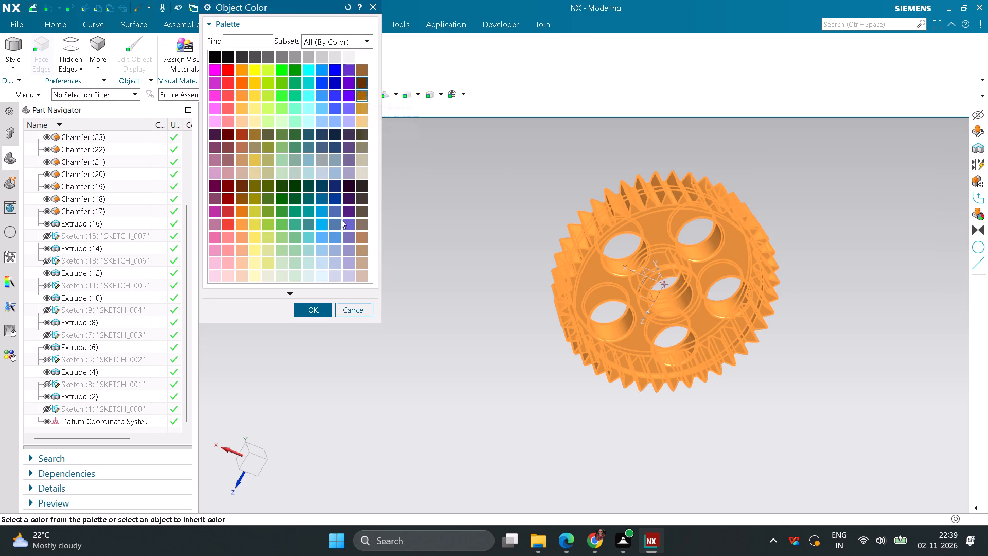
pyautogui.click(329, 312)
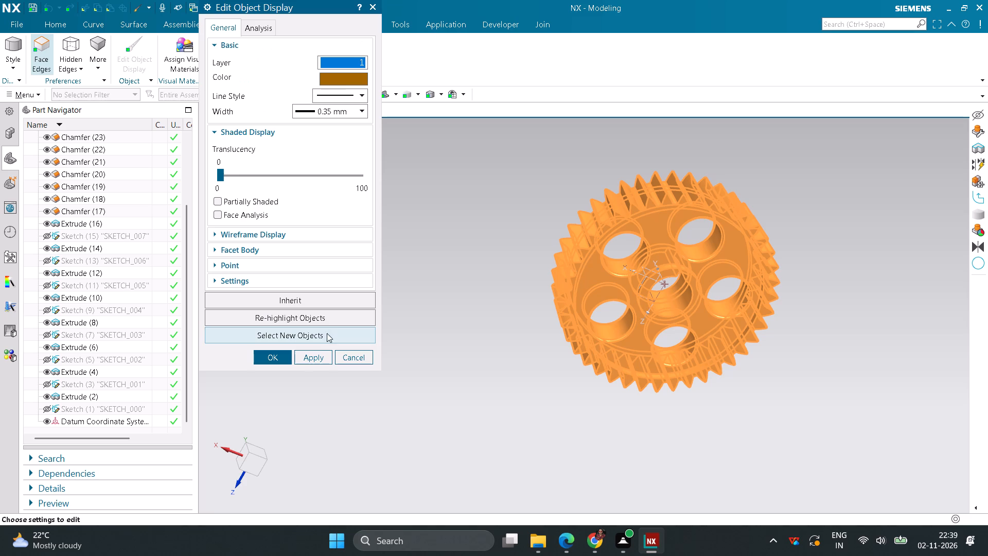
pyautogui.click(315, 356)
pyautogui.click(318, 355)
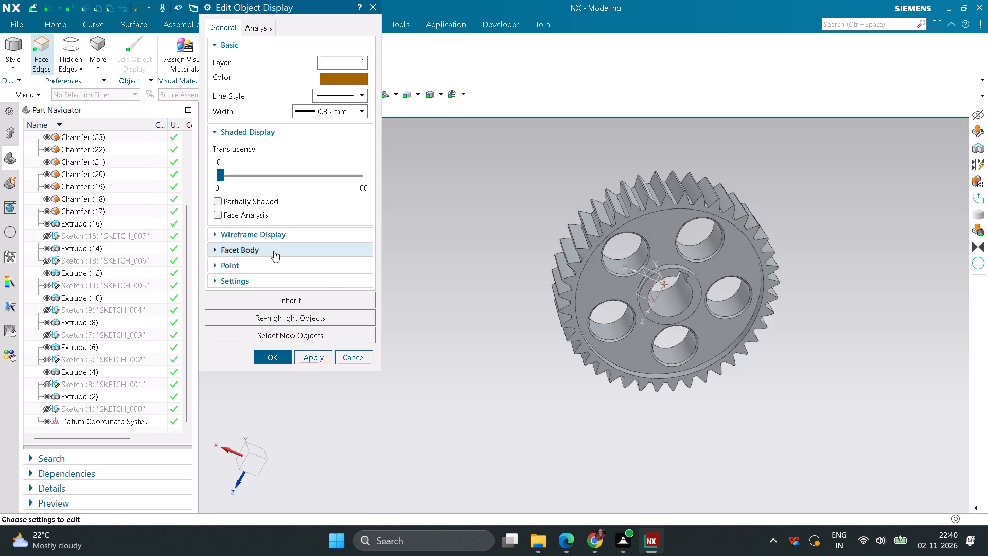
pyautogui.click(314, 357)
pyautogui.click(282, 355)
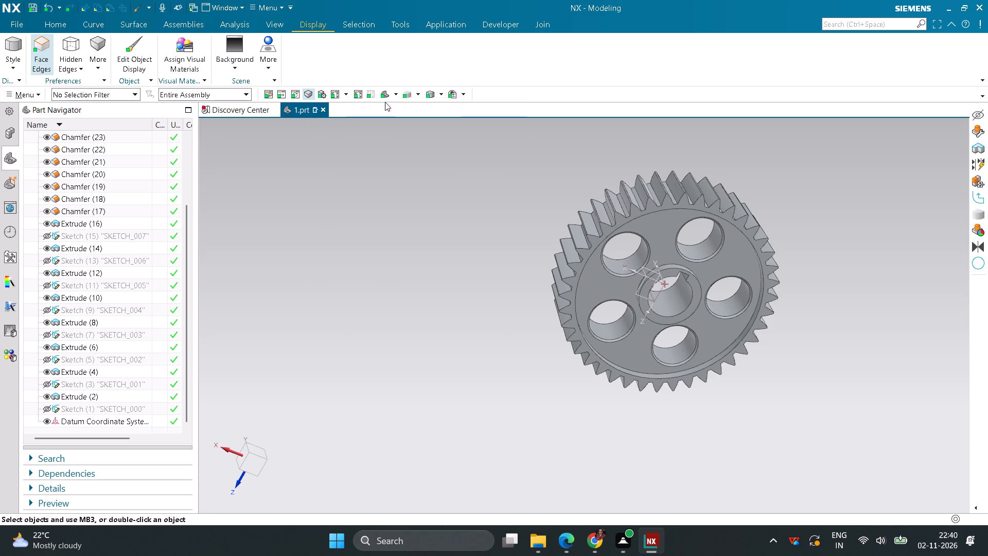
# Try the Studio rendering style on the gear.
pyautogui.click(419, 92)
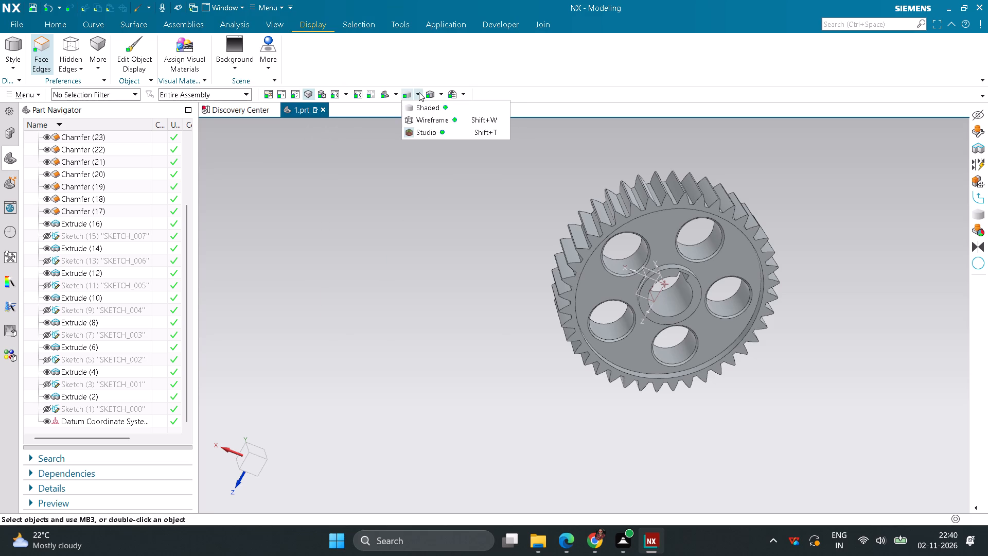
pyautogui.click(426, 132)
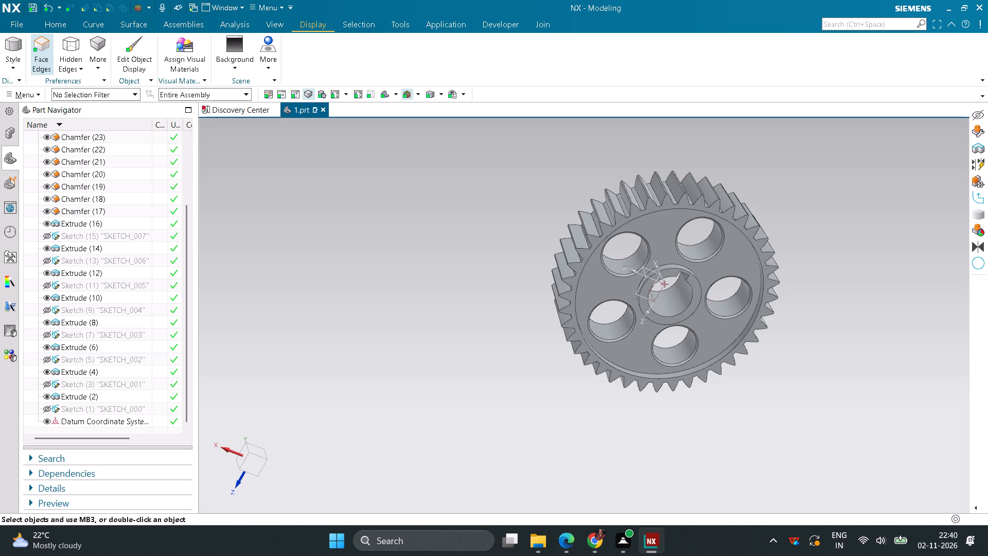
# Set the gear's rendering style to Shaded.
pyautogui.click(418, 92)
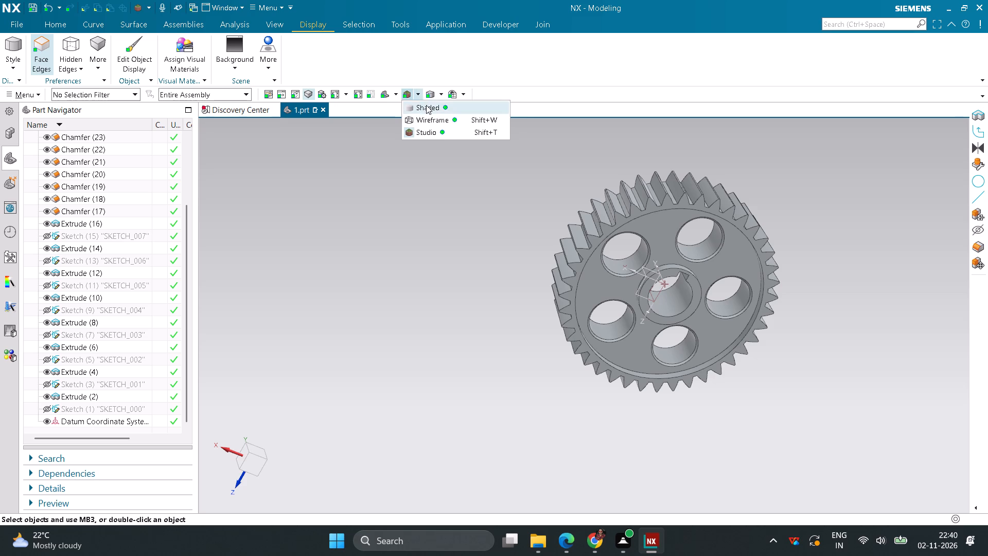
pyautogui.click(426, 105)
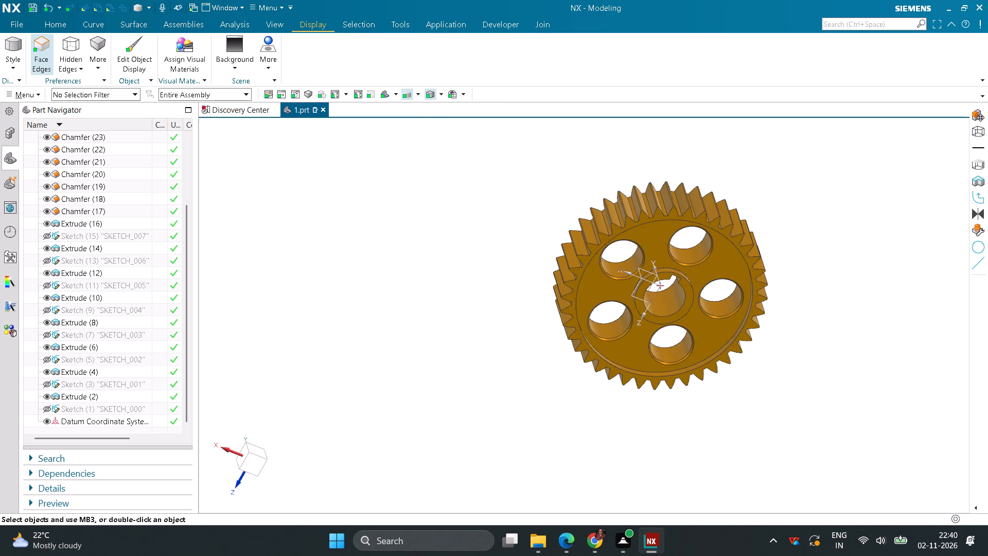
pyautogui.scroll(-3, 515, 239)
pyautogui.moveTo(595, 364); pyautogui.dragTo(551, 333, button='middle')
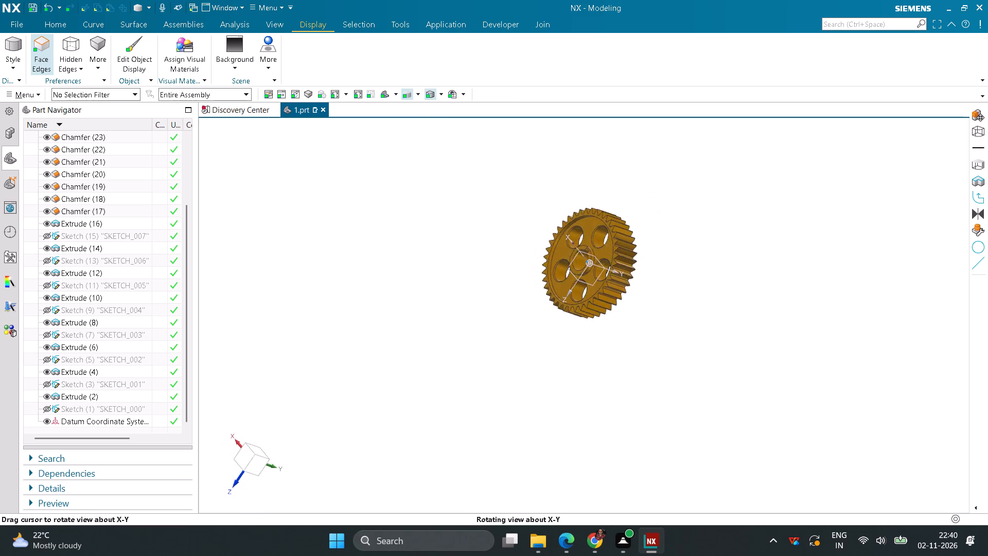
pyautogui.moveTo(551, 333); pyautogui.dragTo(567, 336, button='middle')
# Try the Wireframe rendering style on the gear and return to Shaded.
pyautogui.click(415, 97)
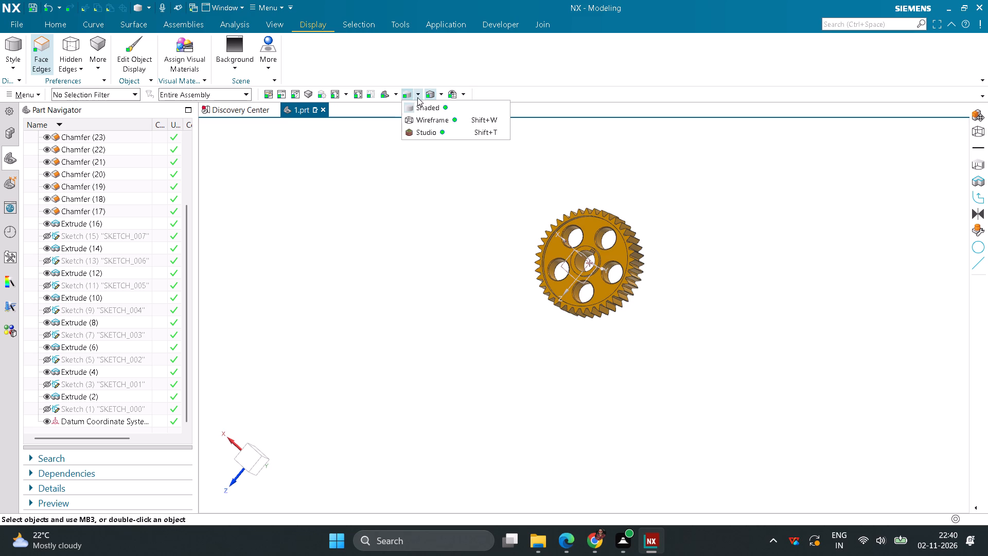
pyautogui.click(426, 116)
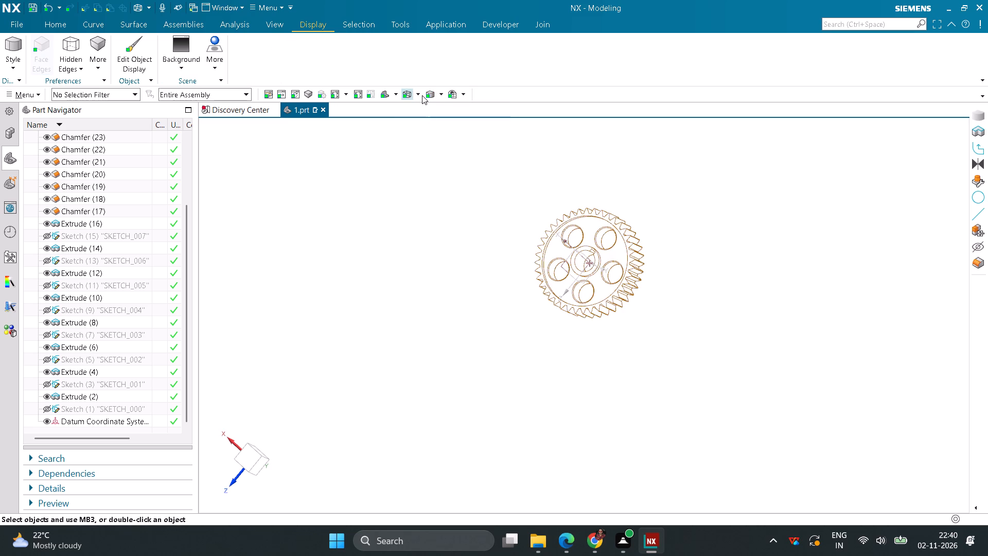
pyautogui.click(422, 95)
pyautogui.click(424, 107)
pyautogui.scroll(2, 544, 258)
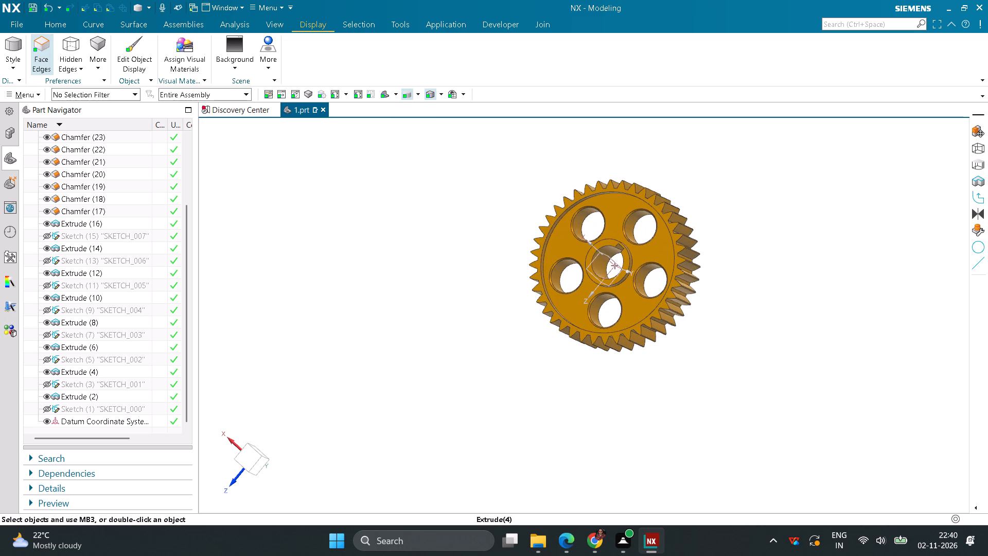
# Save the gear part file.
pyautogui.click(55, 26)
pyautogui.click(20, 26)
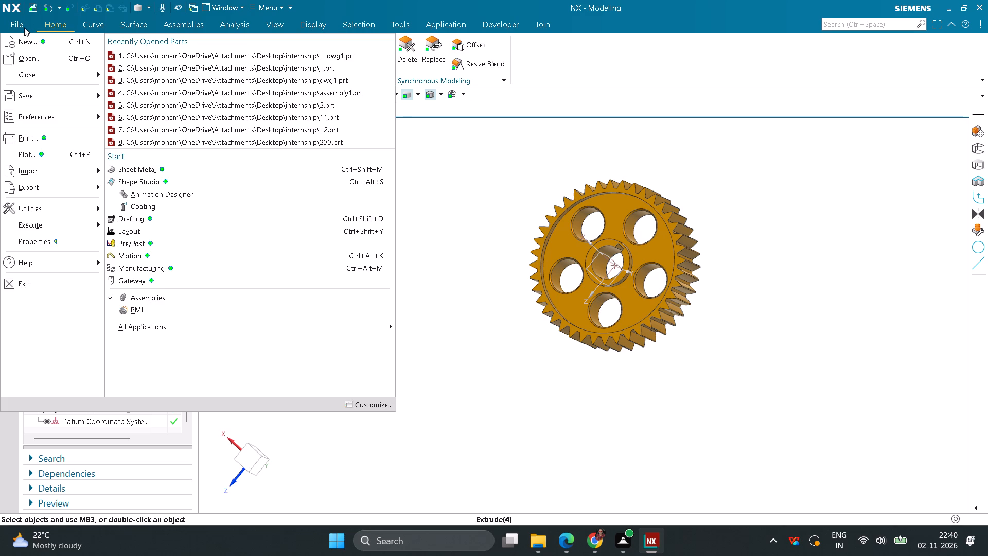
pyautogui.click(42, 94)
pyautogui.click(185, 53)
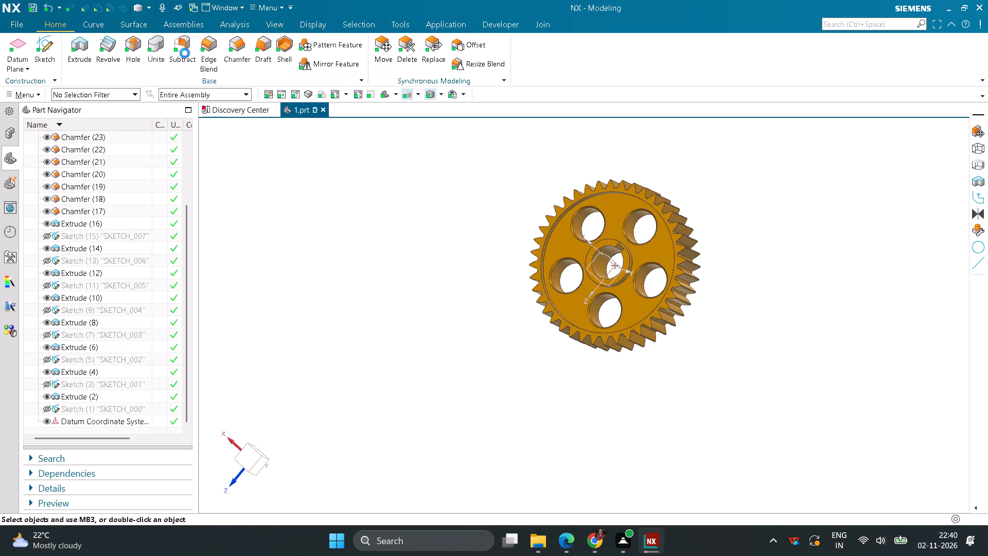
# Save a copy of the gear as an IGES file named 1 in the internship folder.
pyautogui.click(20, 21)
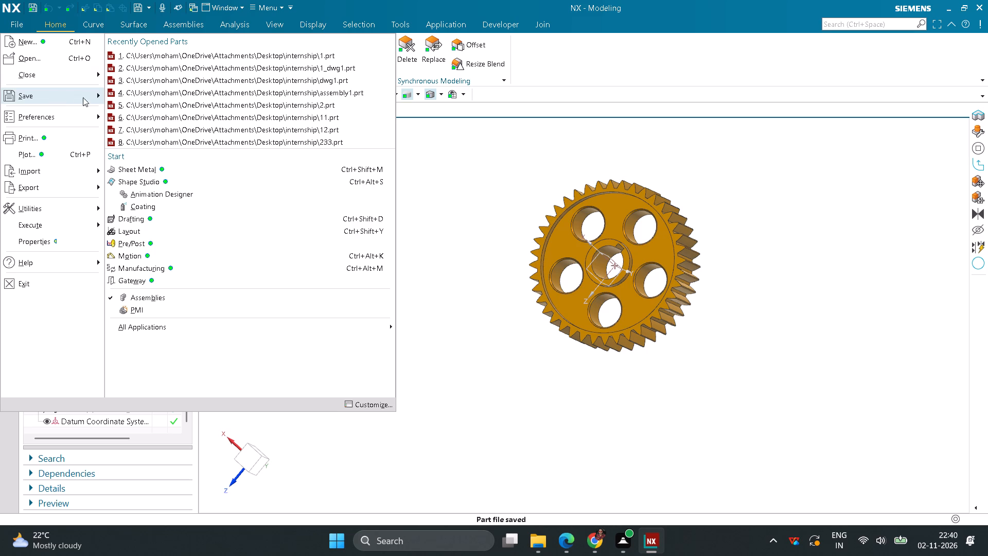
pyautogui.click(143, 107)
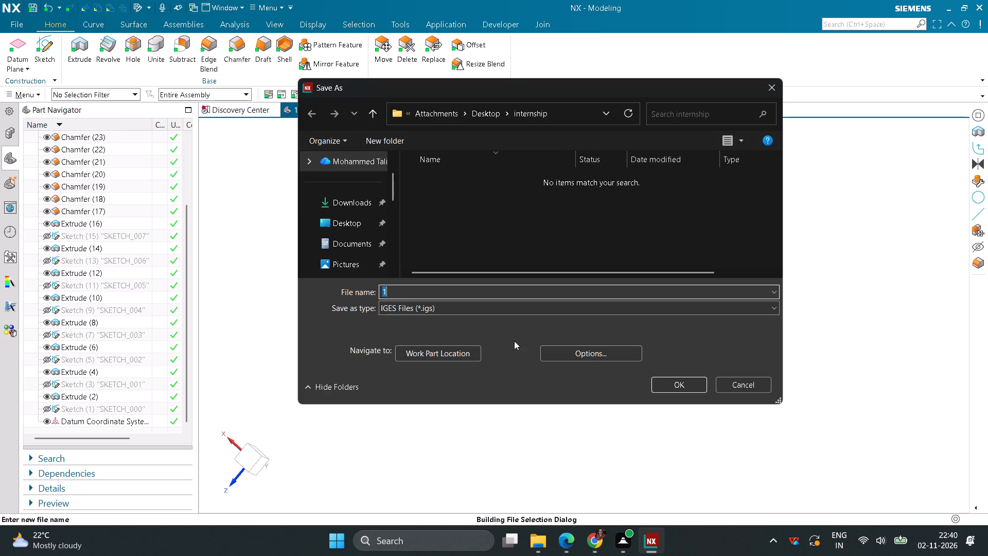
pyautogui.click(662, 381)
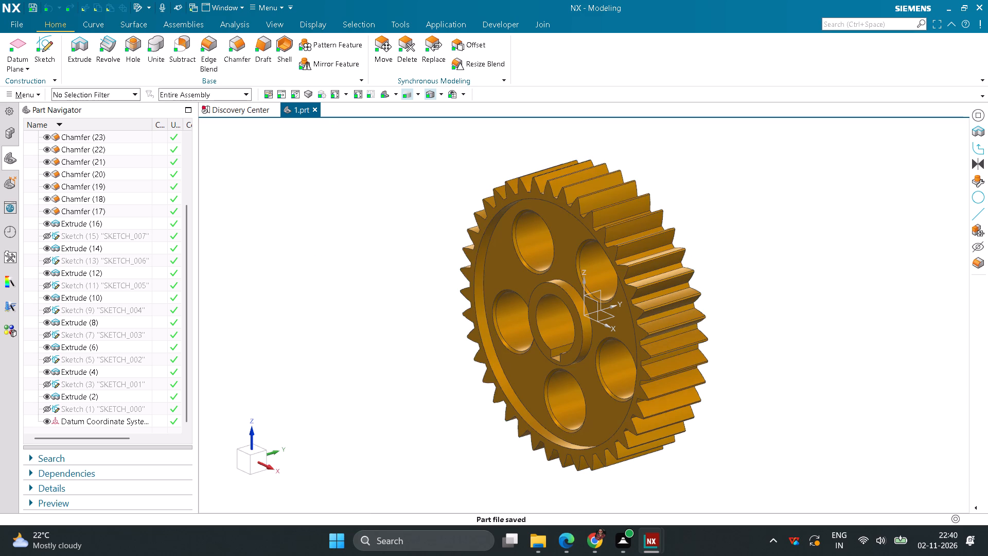
# Create an A2-size millimetre drawing 1_dwg1.prt referencing part 1, leaving the title block fields unfilled.
pyautogui.click(21, 27)
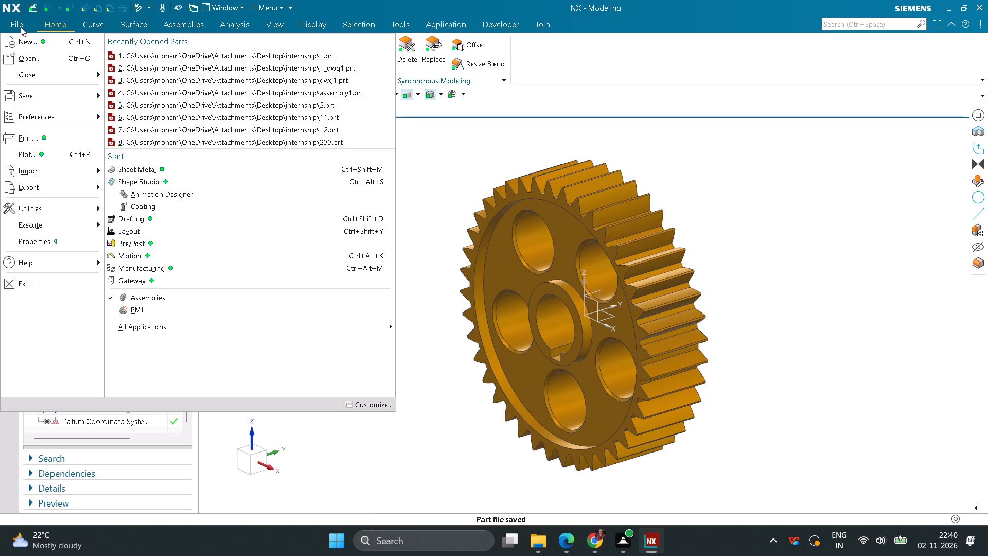
pyautogui.click(30, 38)
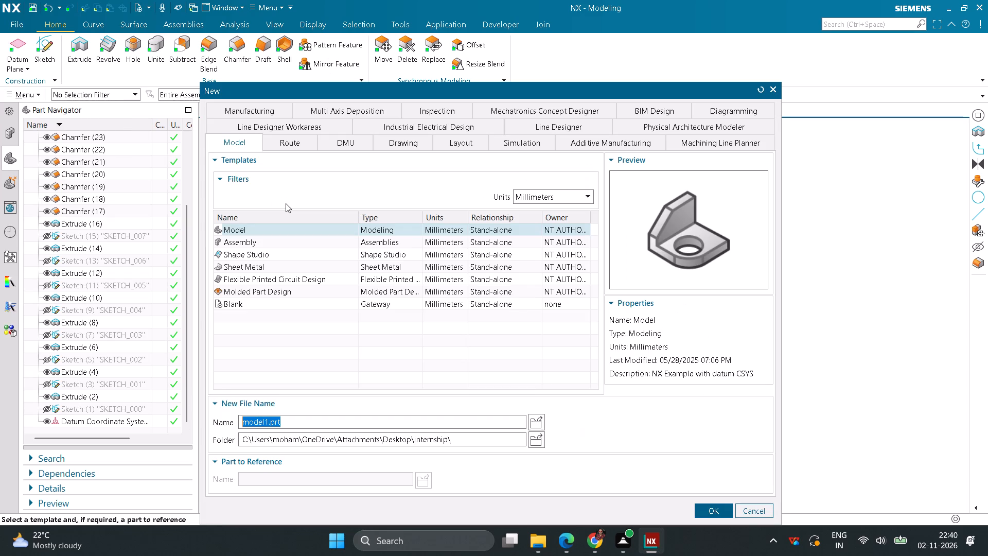
pyautogui.click(399, 146)
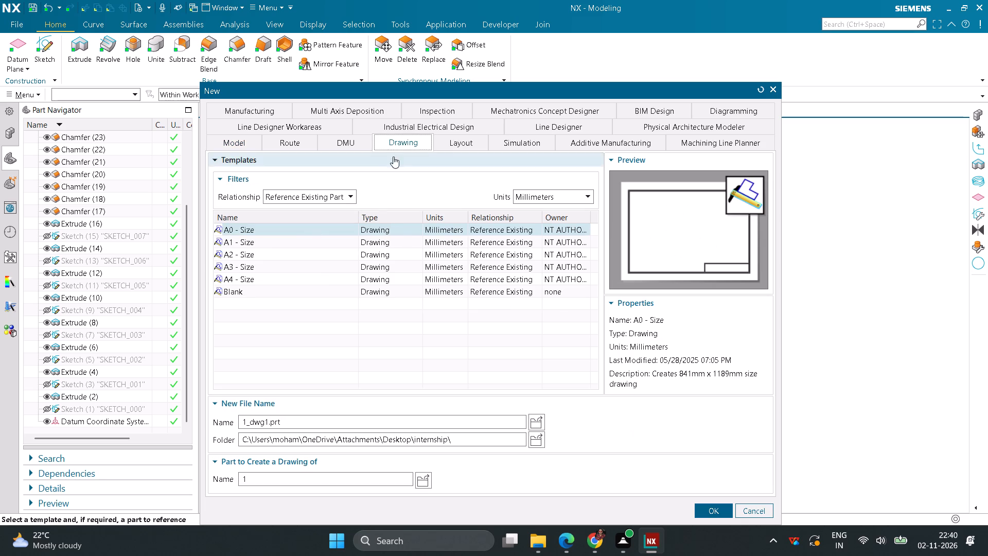
pyautogui.click(248, 257)
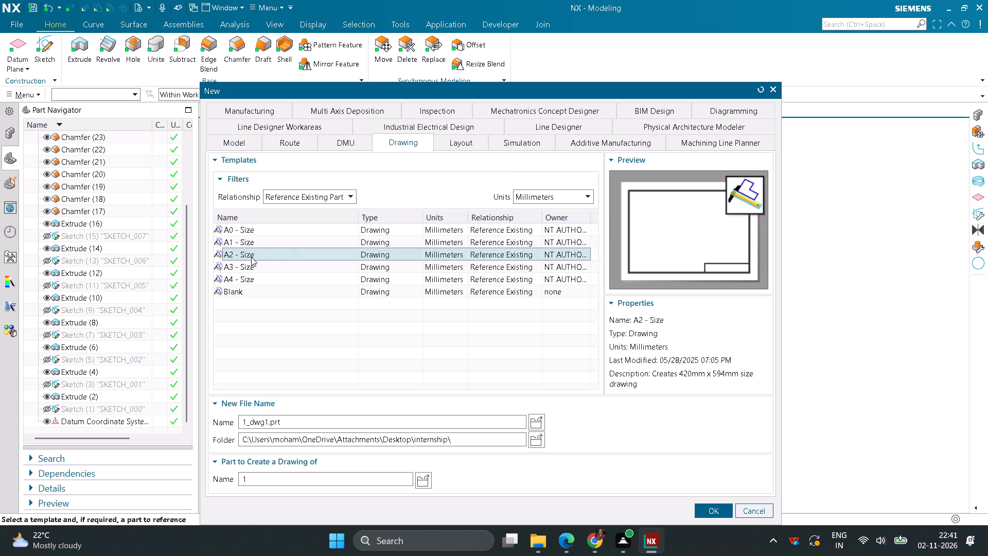
pyautogui.click(701, 513)
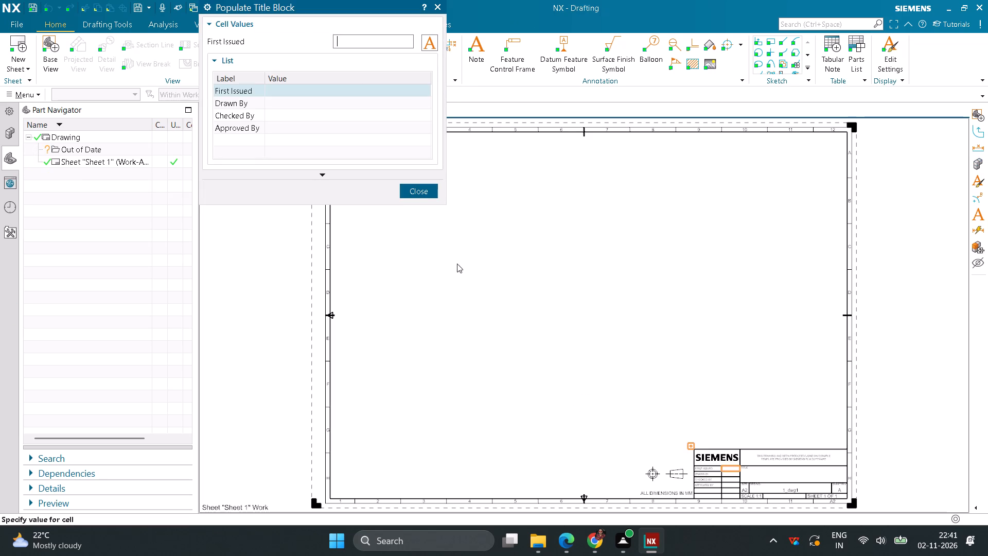
pyautogui.click(422, 192)
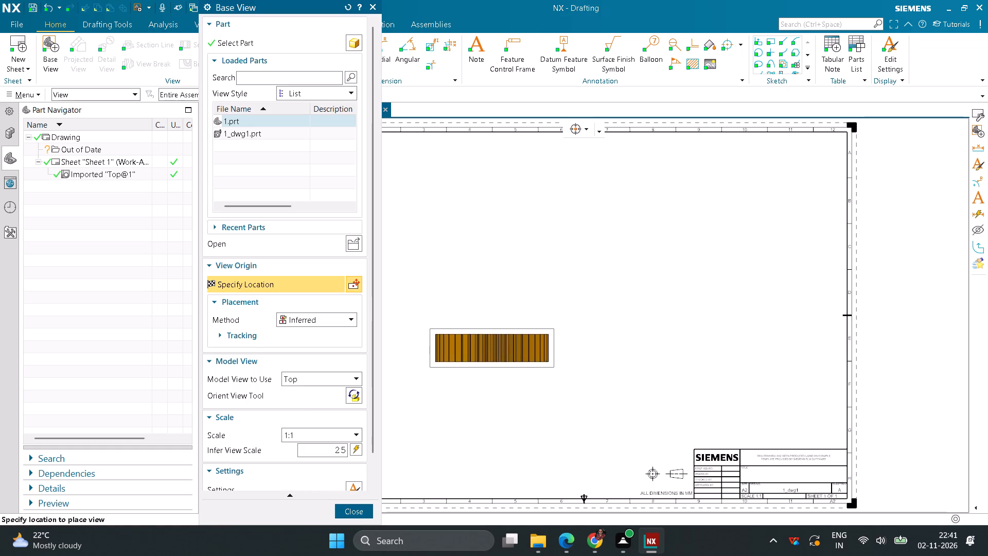
# Place a Front base view of 1.prt at 1:1 scale in the lower-left area of the sheet.
pyautogui.click(355, 380)
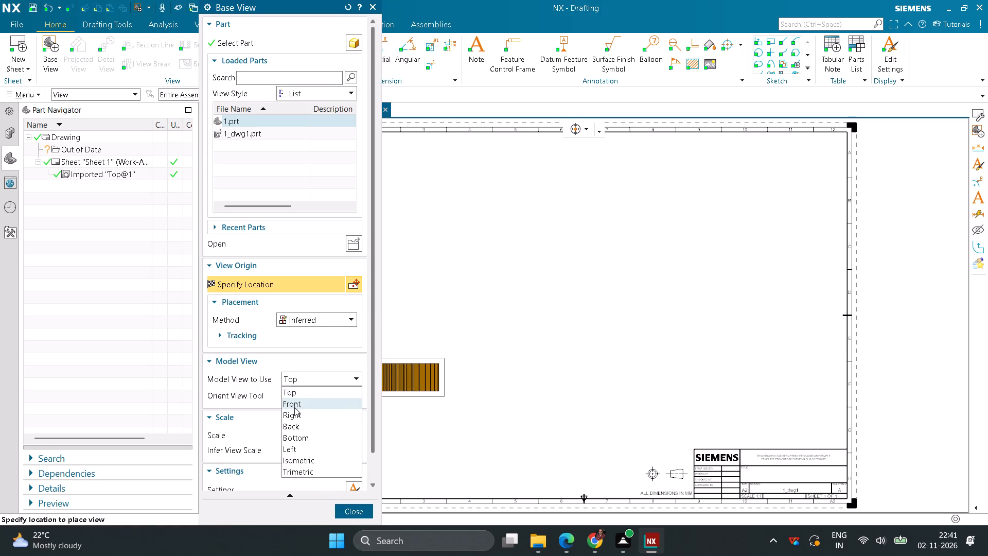
pyautogui.click(294, 407)
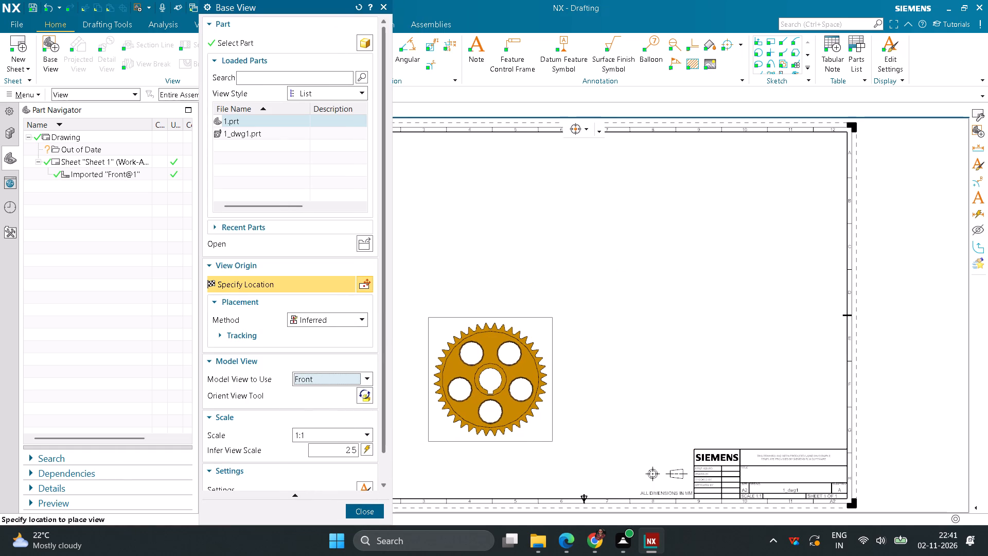
pyautogui.click(490, 379)
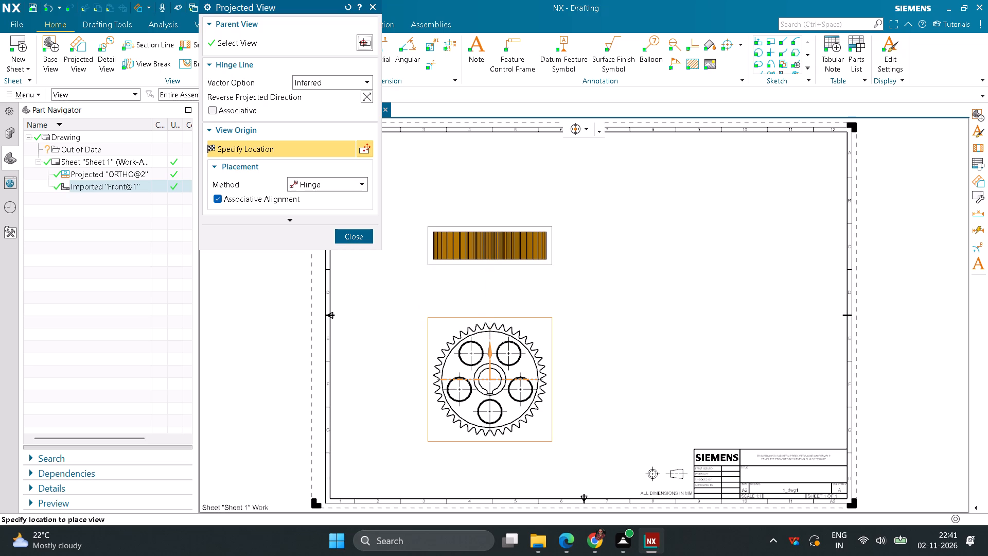
# Project two orthographic views from the front view, one directly above it and one to its right.
pyautogui.click(473, 246)
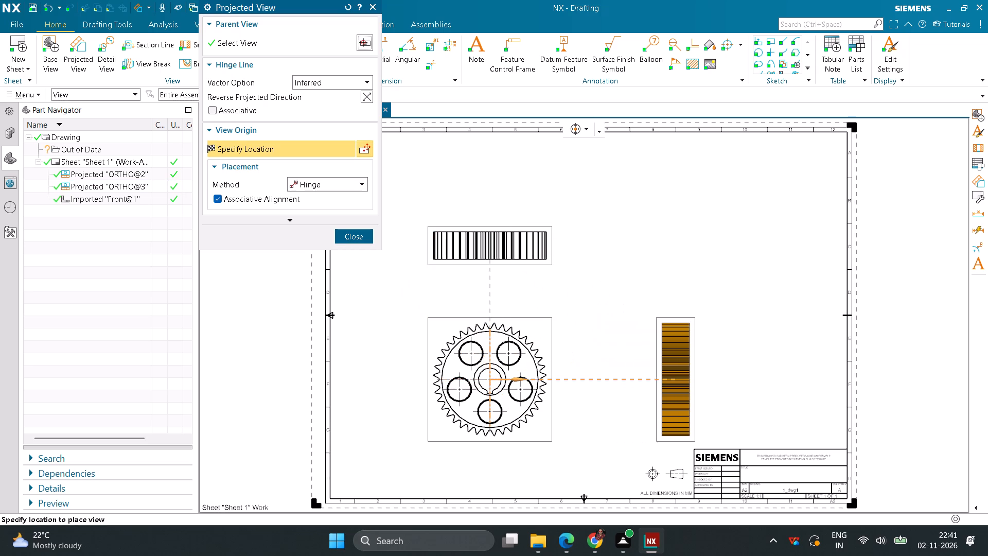
pyautogui.click(696, 363)
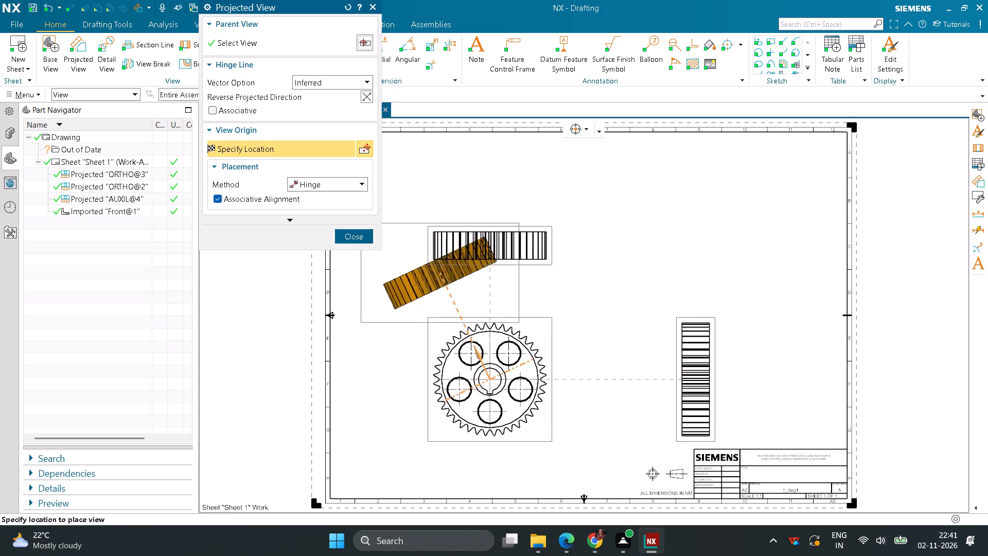
pyautogui.click(365, 240)
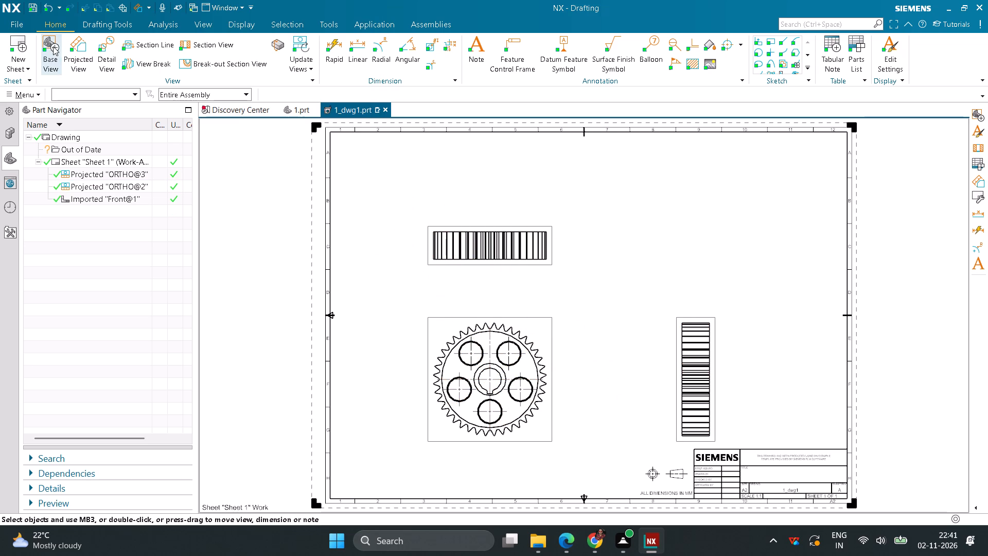
# Place an Isometric base view of 1.prt at 1:1 scale in the upper-right area of the sheet.
pyautogui.click(53, 46)
pyautogui.click(347, 396)
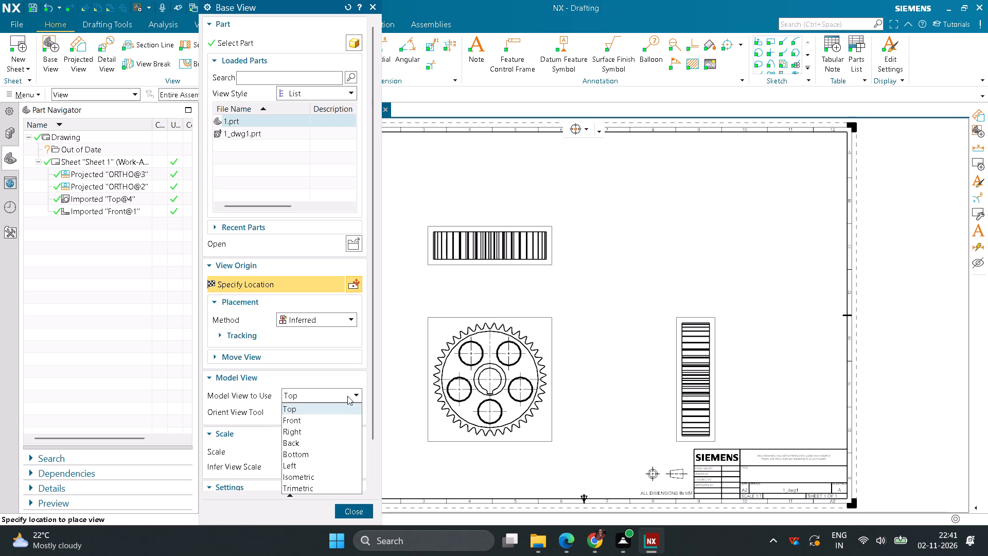
pyautogui.scroll(-2, 319, 441)
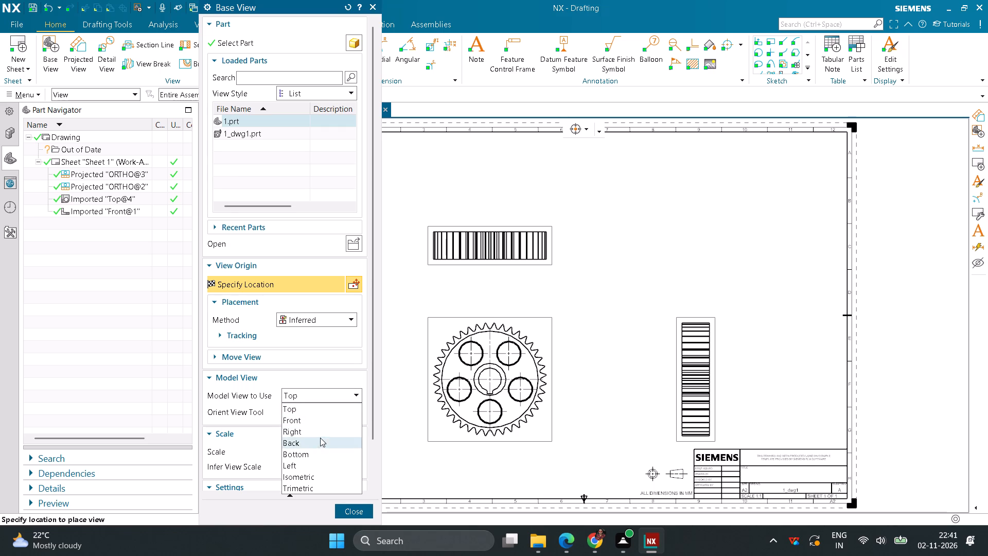
pyautogui.click(312, 475)
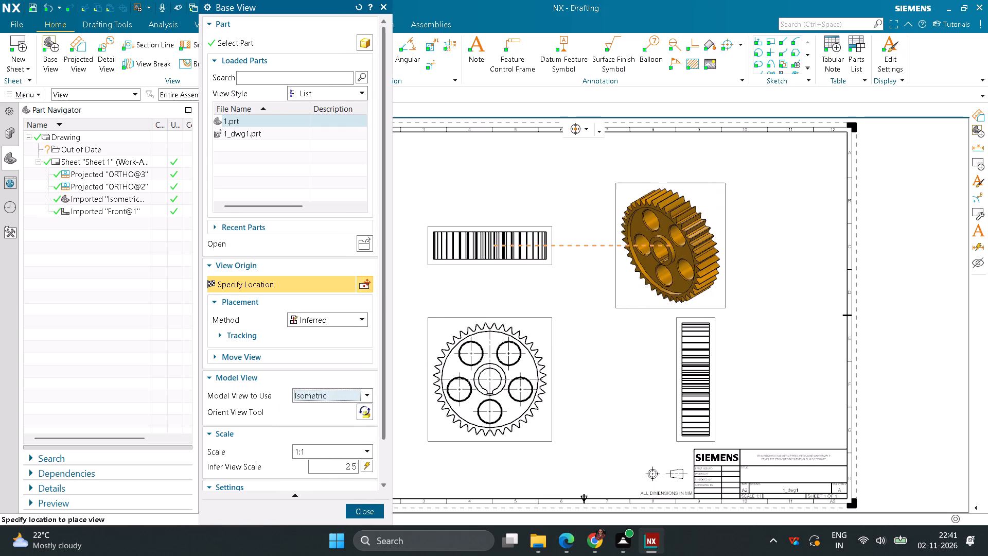
pyautogui.click(680, 225)
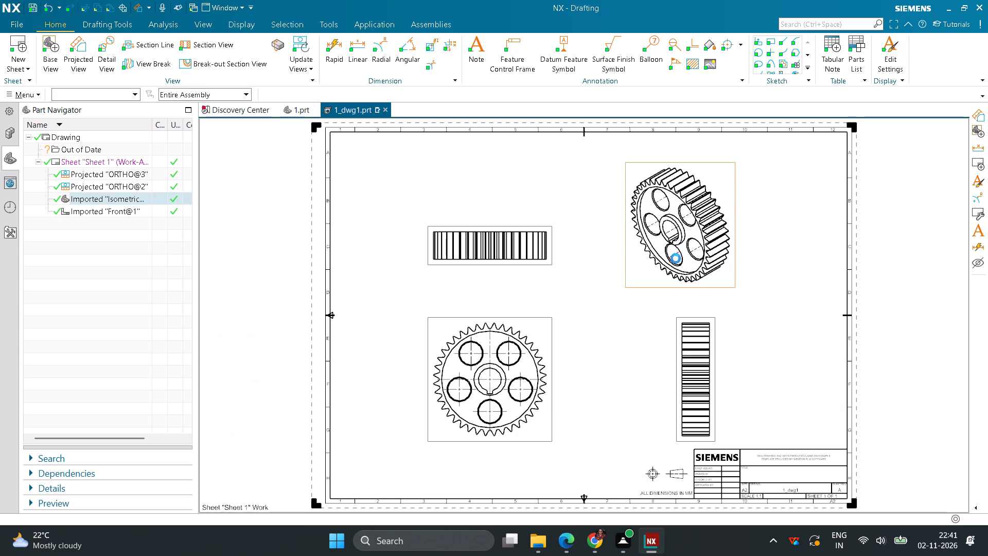
pyautogui.middleClick(625, 308)
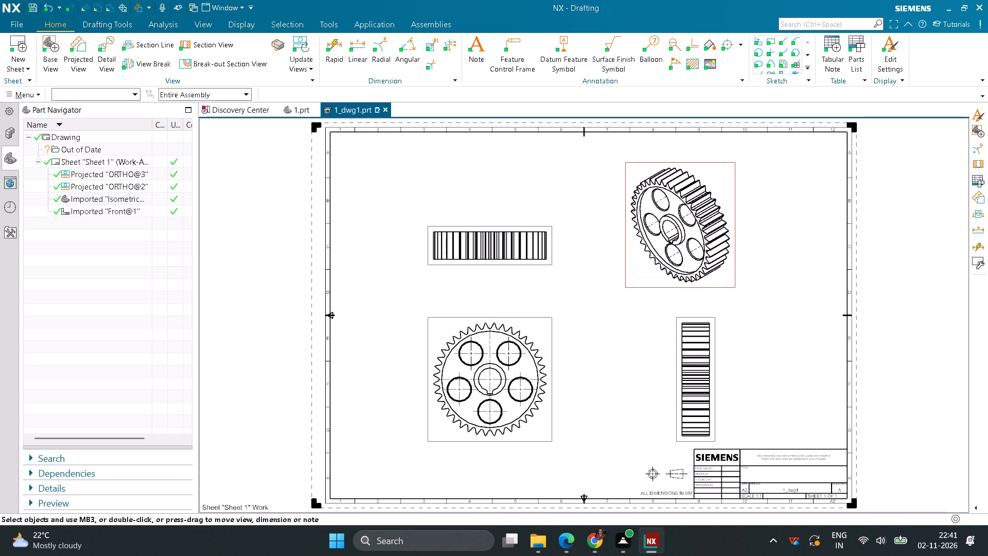
# Set the isometric view's rendering style to Fully Shaded.
pyautogui.rightClick(647, 287)
pyautogui.click(680, 307)
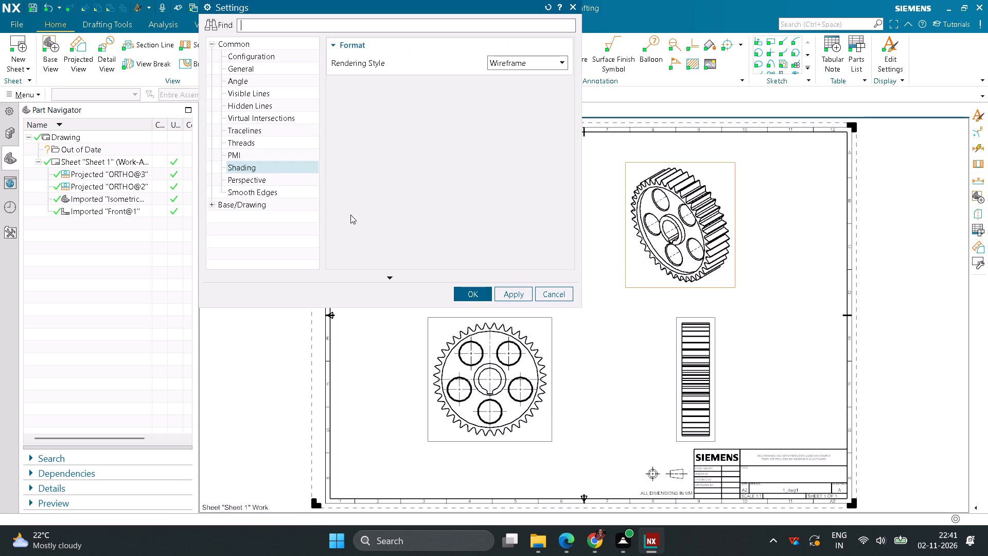
pyautogui.click(557, 64)
pyautogui.click(525, 81)
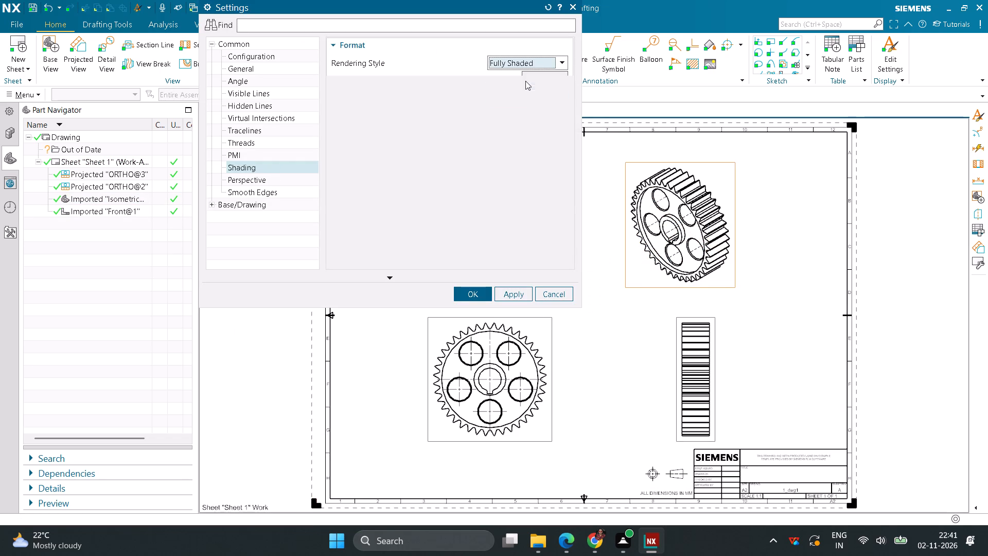
pyautogui.click(516, 297)
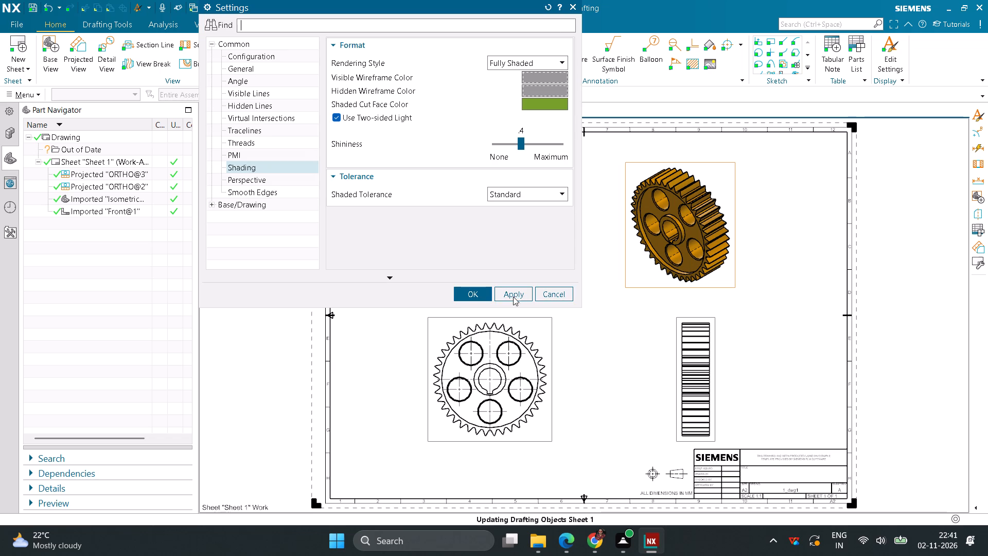
pyautogui.click(474, 297)
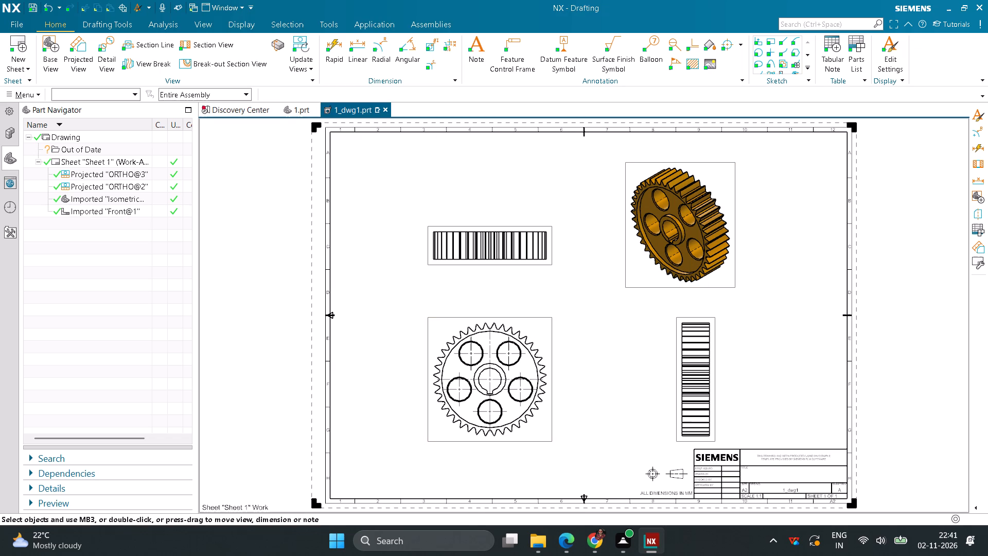
# Create a circular 2:1 detail view of the front view's topmost tooth gap, placed between the front and side views.
pyautogui.rightClick(504, 224)
pyautogui.click(99, 58)
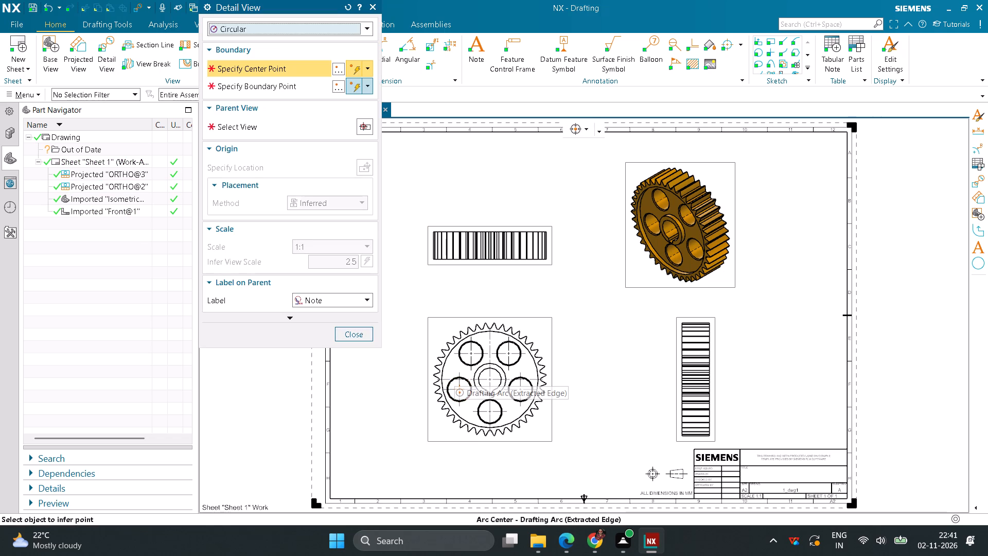
pyautogui.scroll(5, 484, 334)
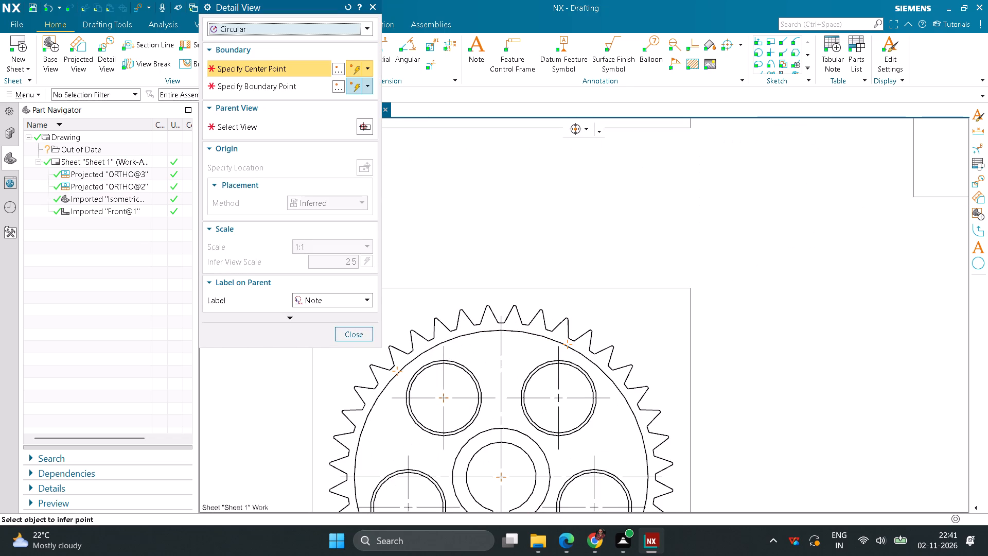
pyautogui.scroll(2, 486, 324)
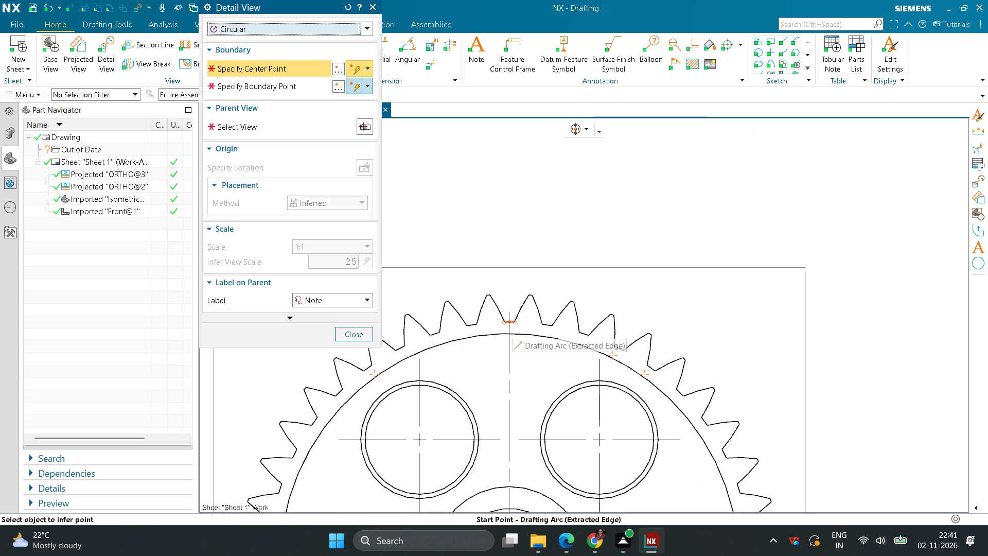
pyautogui.scroll(3, 510, 323)
pyautogui.click(507, 321)
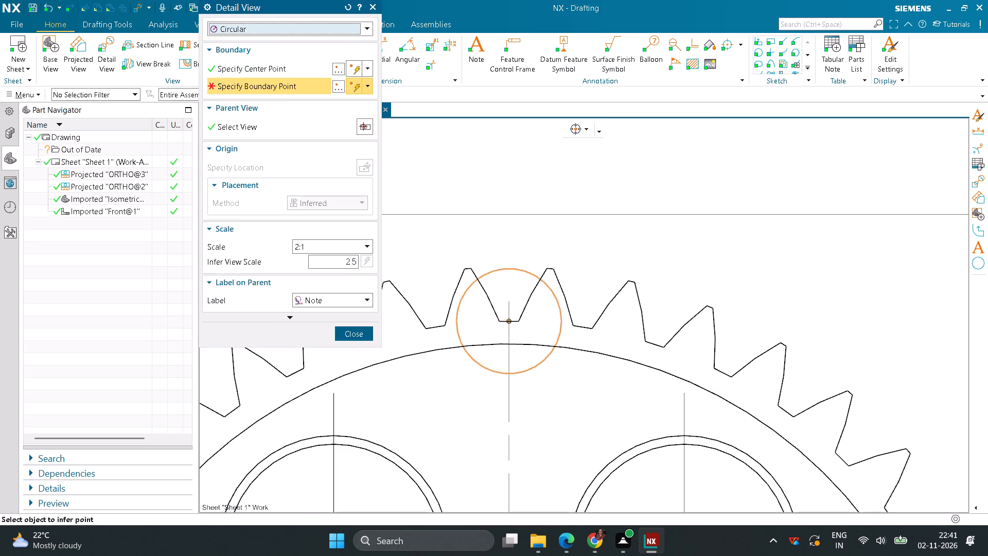
pyautogui.click(526, 244)
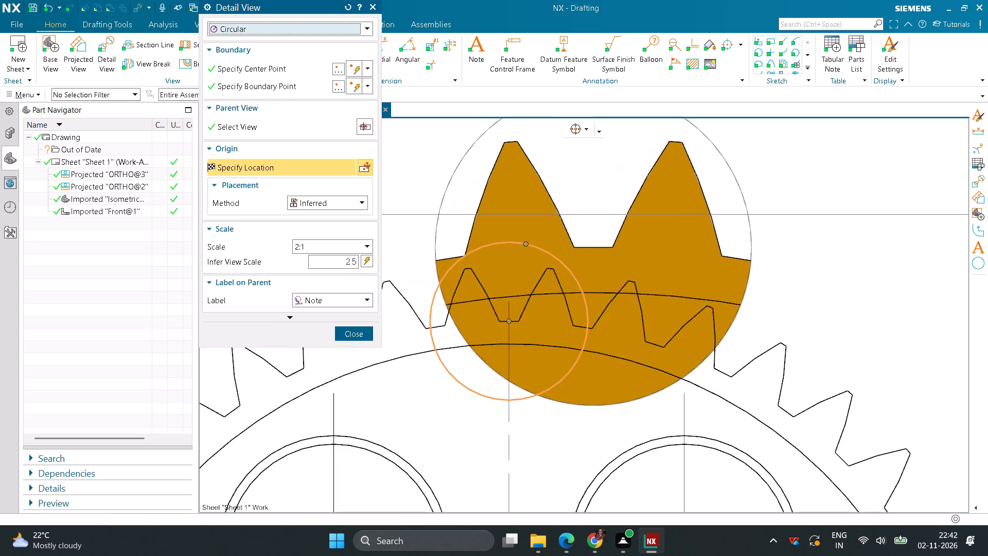
pyautogui.scroll(-8, 593, 249)
pyautogui.click(751, 390)
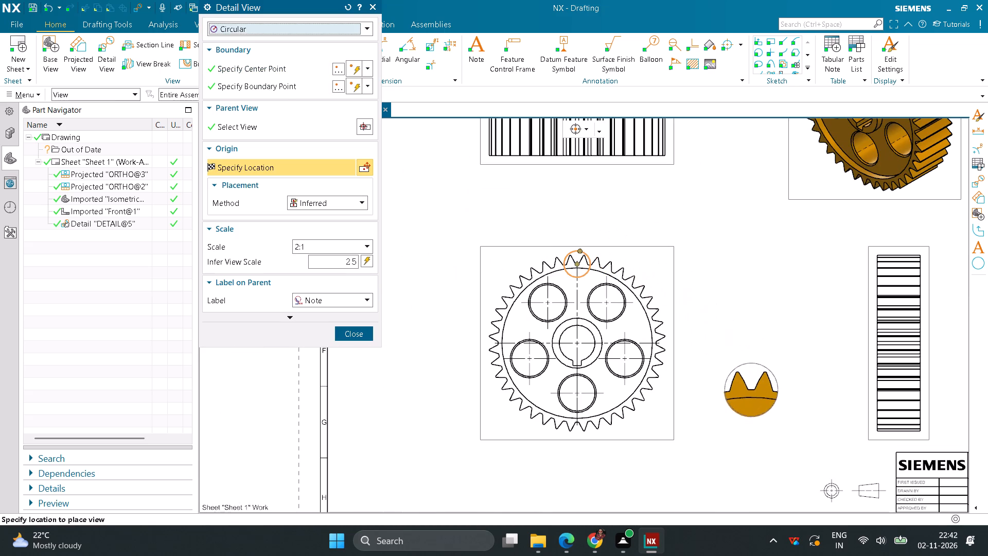
pyautogui.click(362, 339)
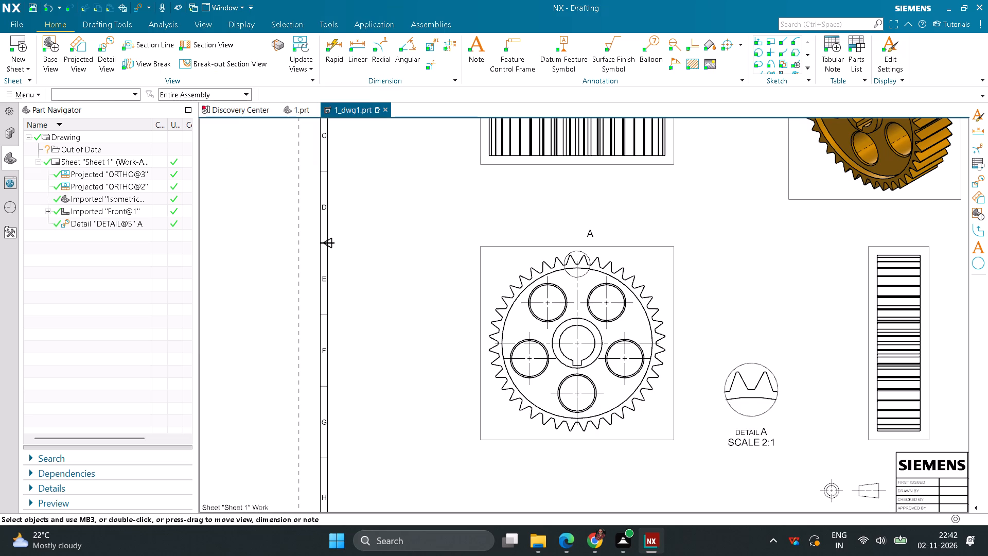
# Add a 2D centerline from curves between the two flanks of the tooth gap in Detail A.
pyautogui.click(739, 50)
pyautogui.click(766, 114)
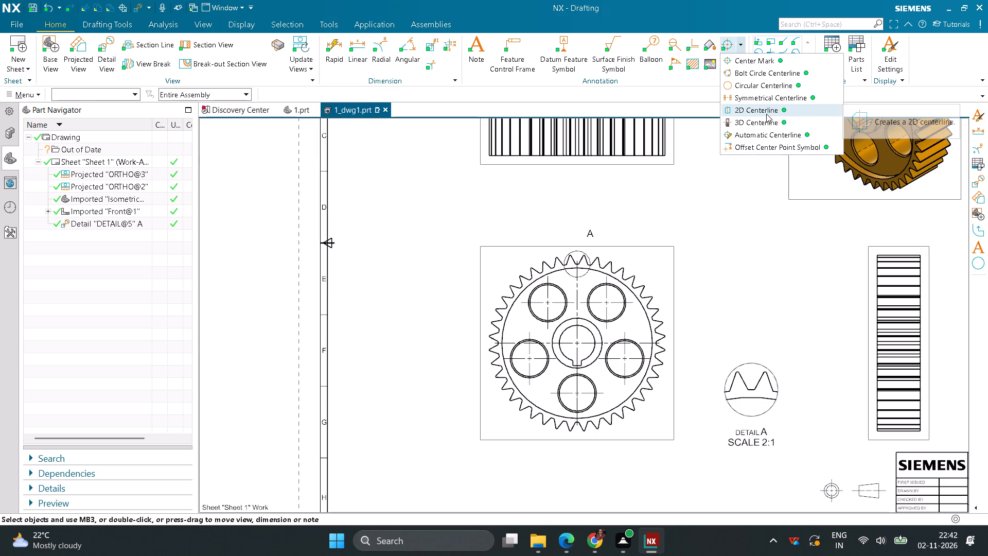
pyautogui.scroll(3, 781, 390)
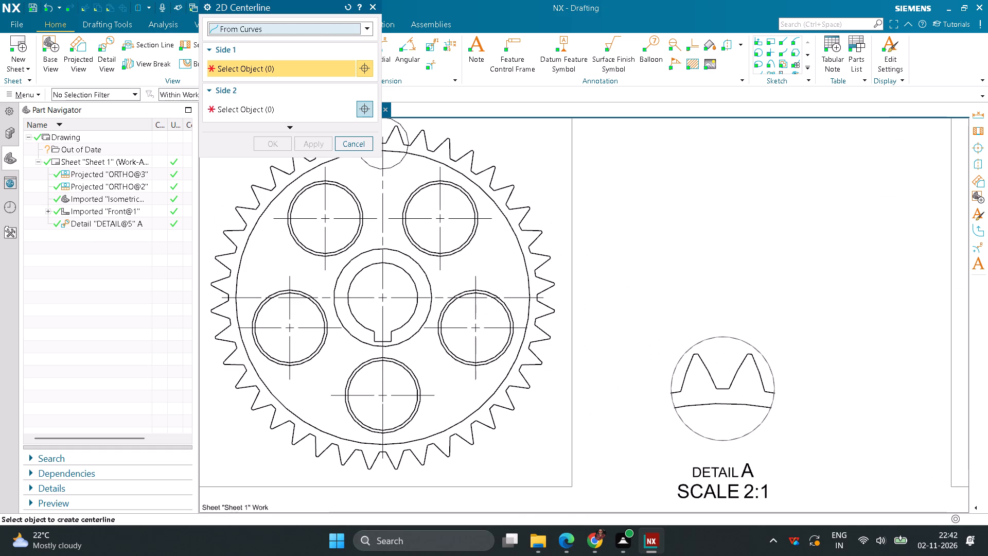
pyautogui.click(716, 380)
pyautogui.click(736, 371)
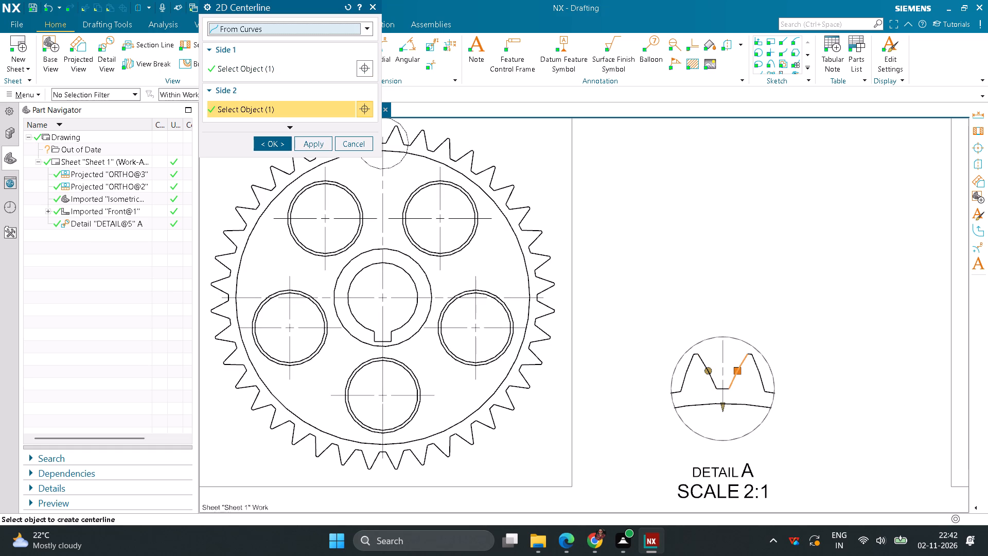
pyautogui.click(277, 143)
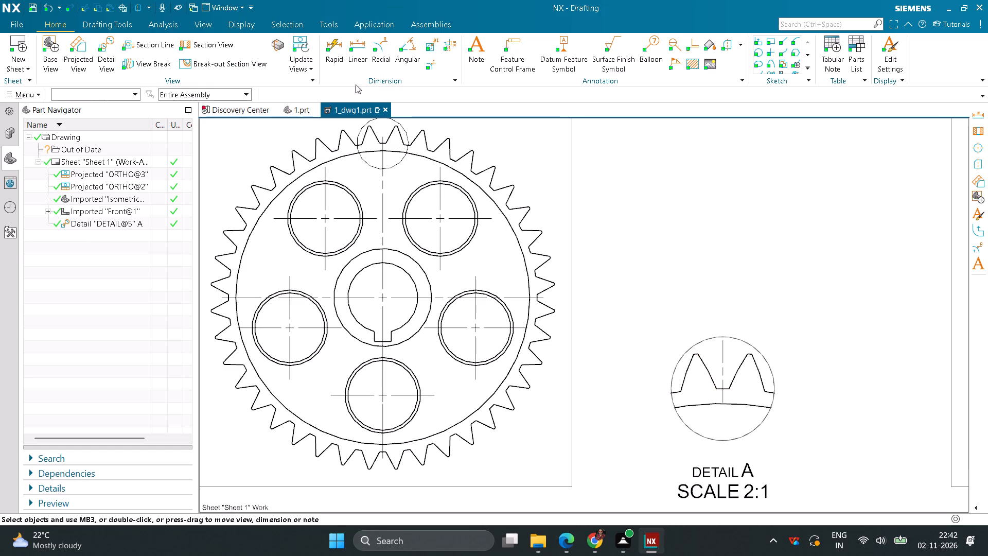
# Add a horizontal dimension across the top of the tooth gap between the inner tip corners, placed above Detail A.
pyautogui.click(352, 49)
pyautogui.scroll(3, 740, 371)
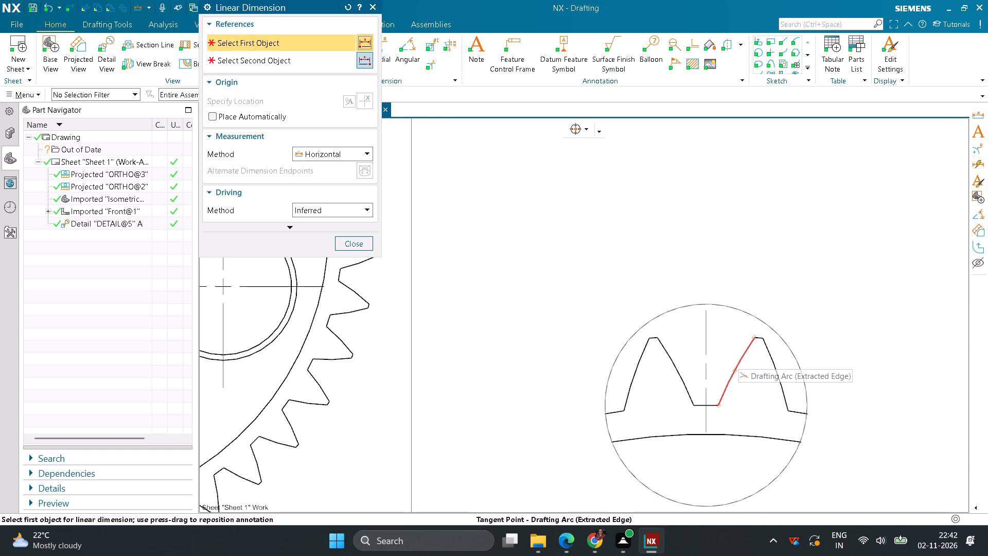
pyautogui.click(656, 338)
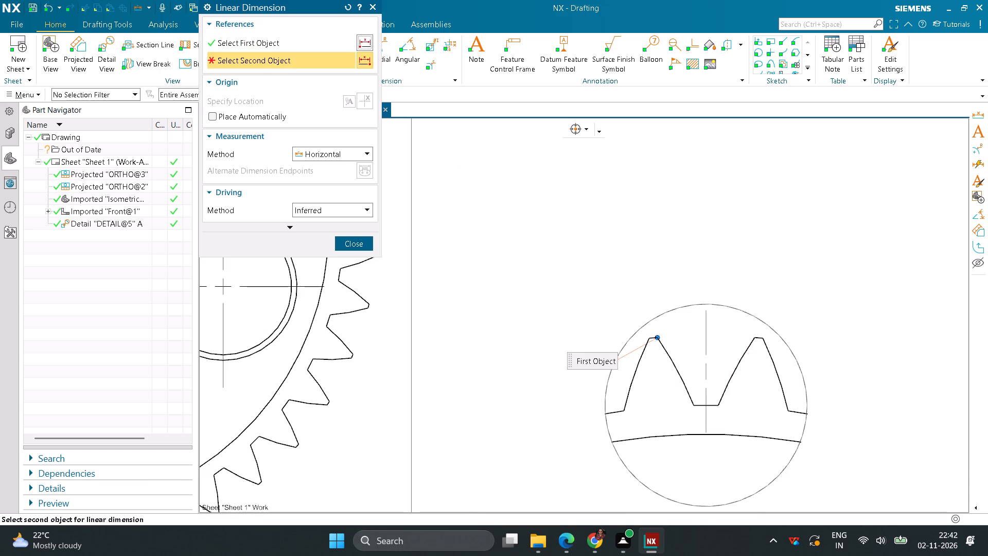
pyautogui.click(753, 336)
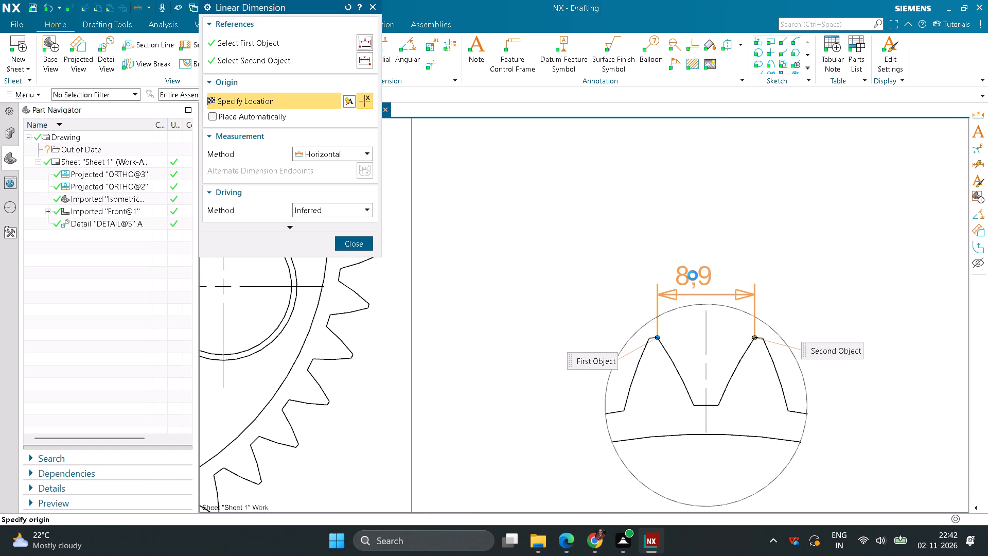
pyautogui.click(693, 275)
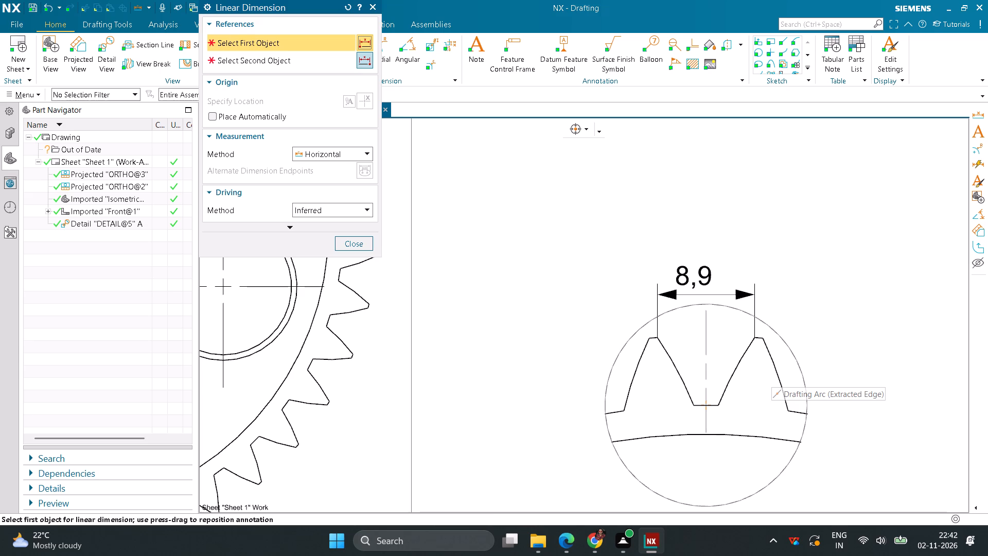
# Add a vertical dimension for the tooth gap's depth from tip corner to root, placed to the right of Detail A.
pyautogui.click(756, 337)
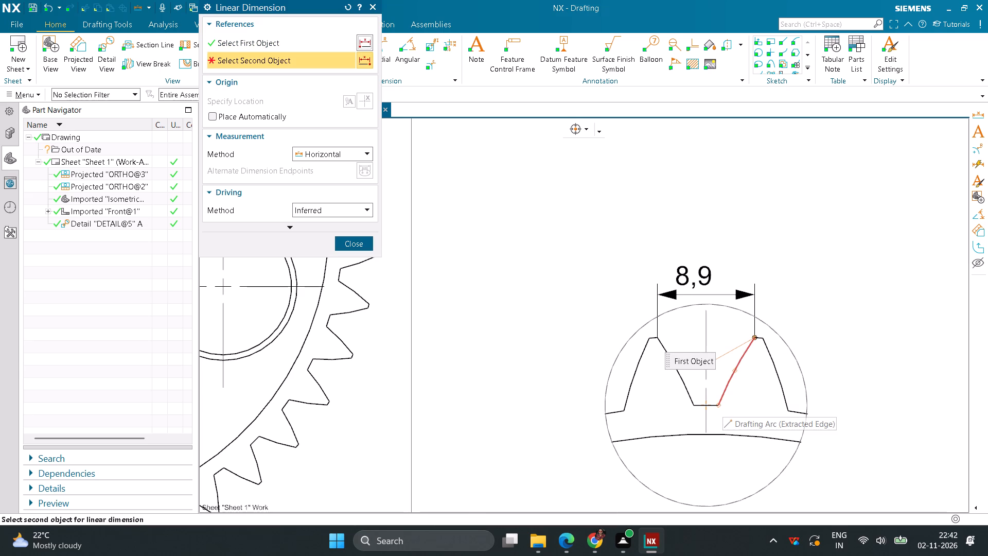
pyautogui.click(719, 404)
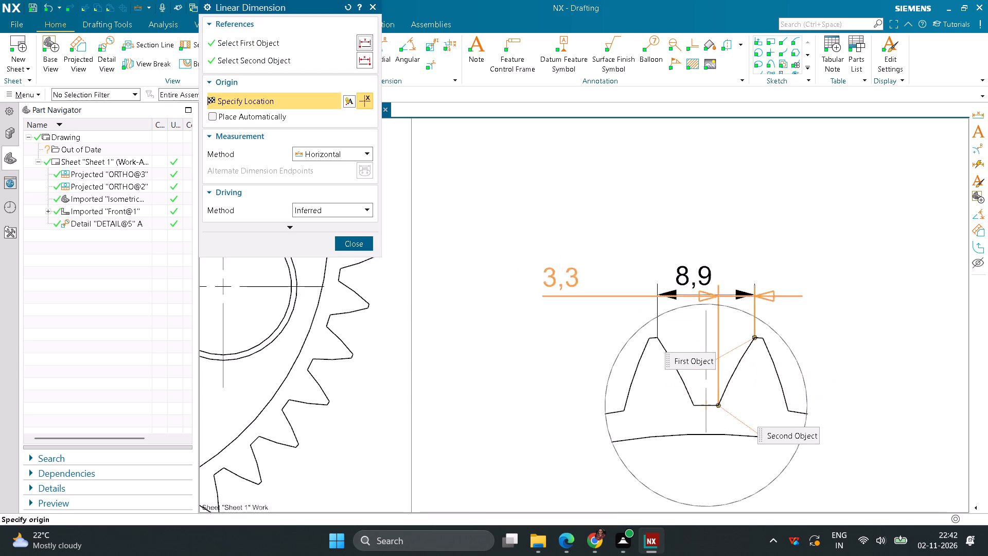
pyautogui.click(365, 150)
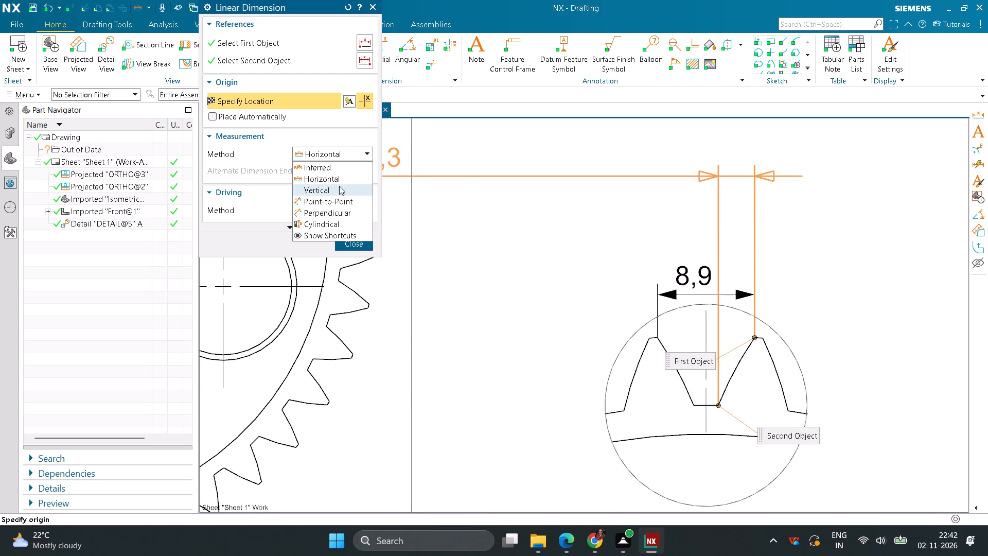
pyautogui.click(339, 186)
pyautogui.click(845, 374)
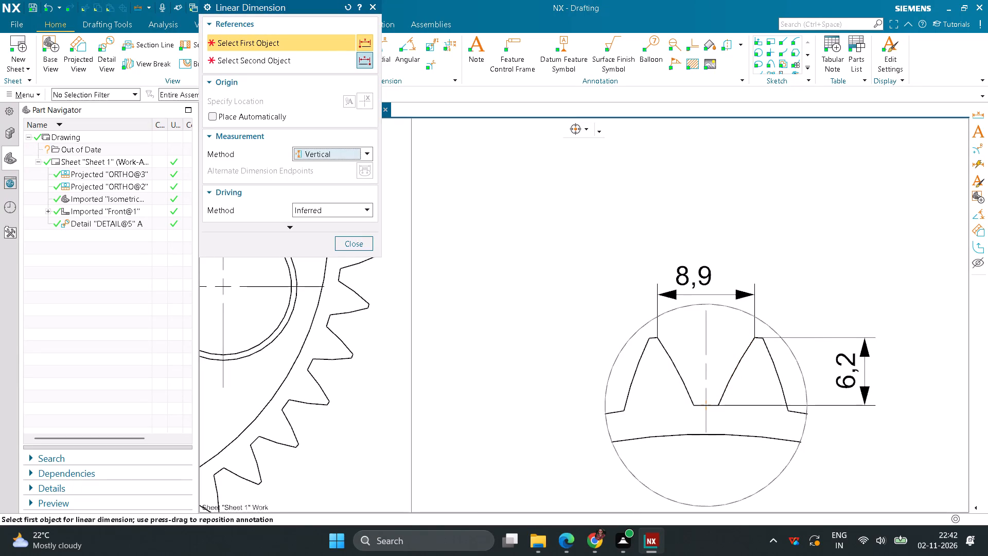
# Dimension the width of the tooth gap's flat bottom in Detail A using the Inferred method, placing it below the gap.
pyautogui.click(366, 159)
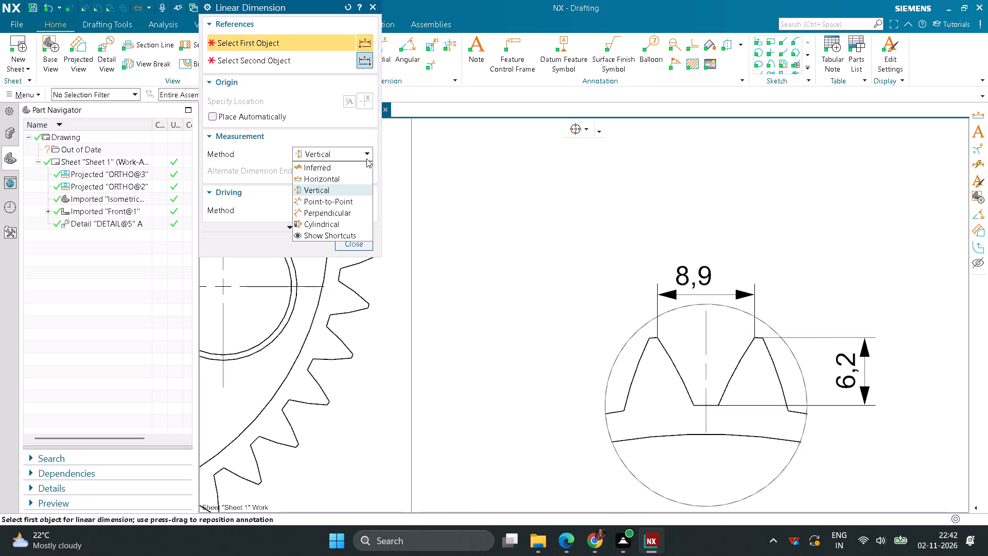
pyautogui.click(316, 173)
pyautogui.click(366, 155)
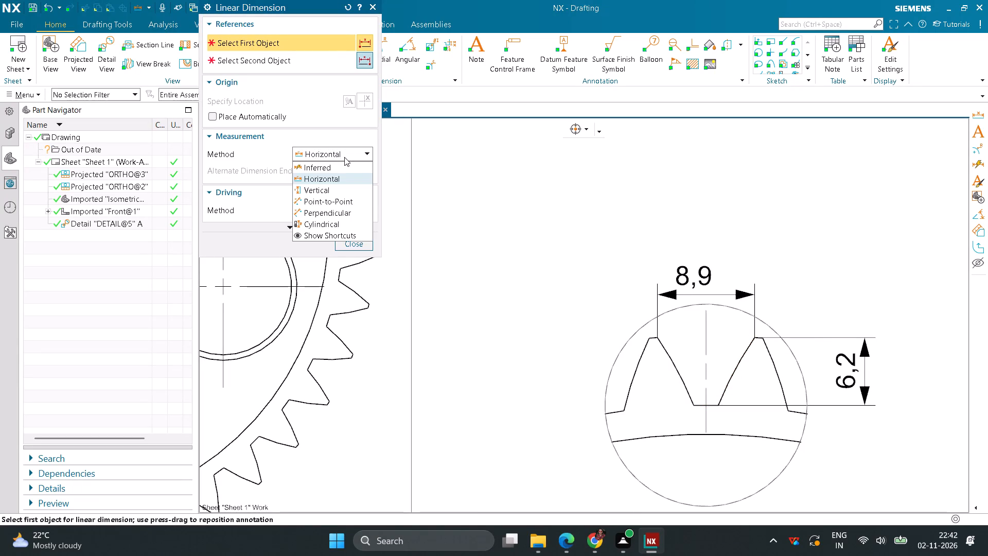
pyautogui.click(315, 171)
pyautogui.scroll(3, 731, 415)
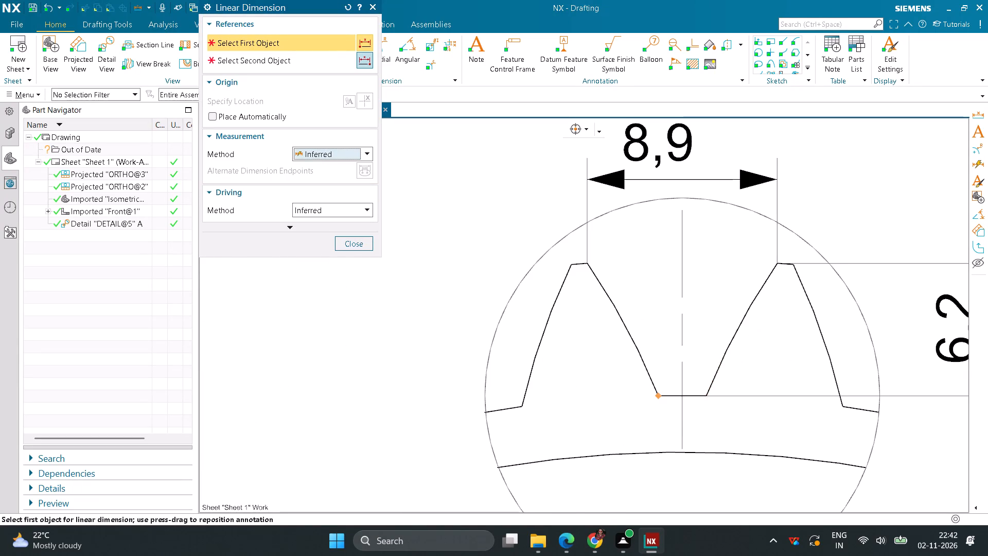
pyautogui.click(658, 395)
pyautogui.click(707, 398)
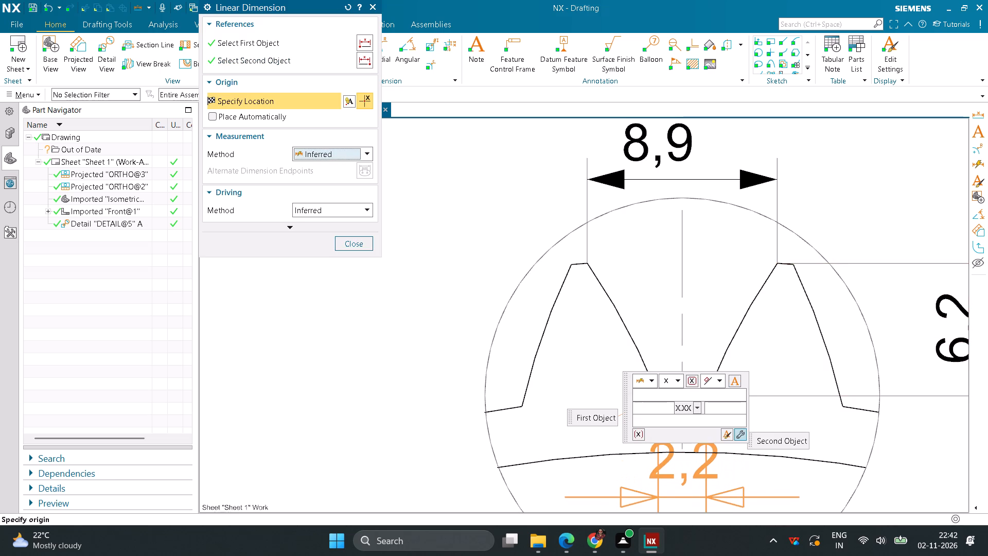
pyautogui.click(691, 460)
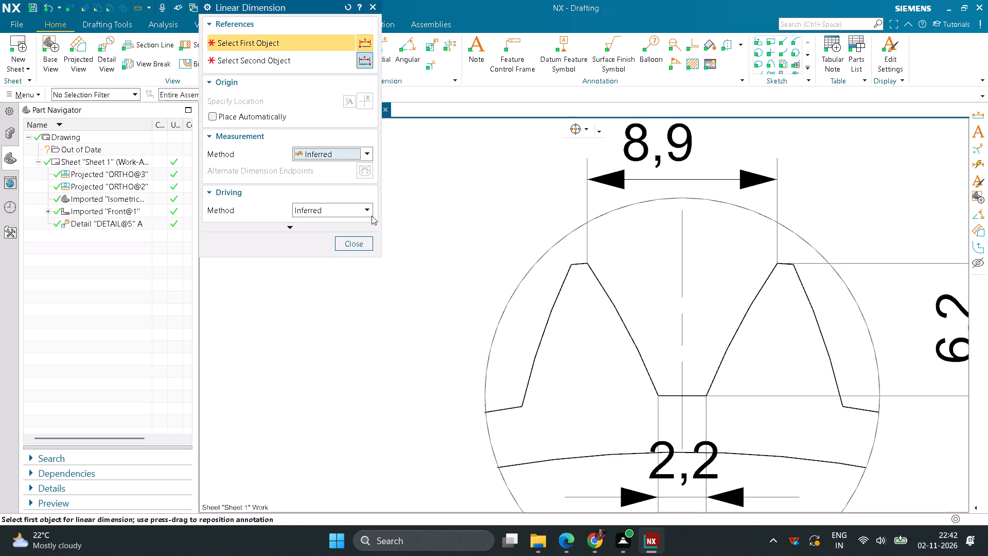
pyautogui.click(619, 311)
pyautogui.press('Escape')
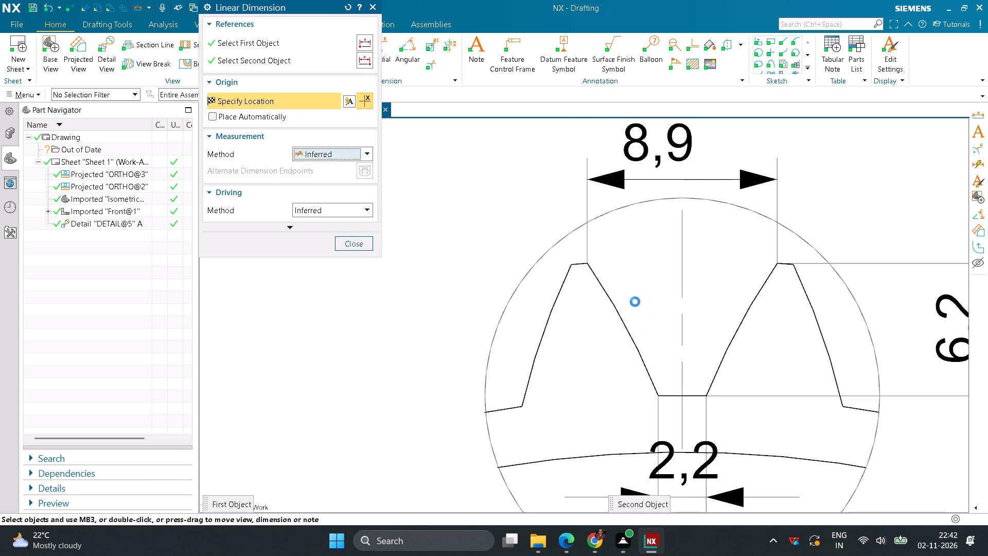
# Add a radial dimension to the curved left flank of the tooth gap in Detail A, placing it to the left.
pyautogui.click(390, 53)
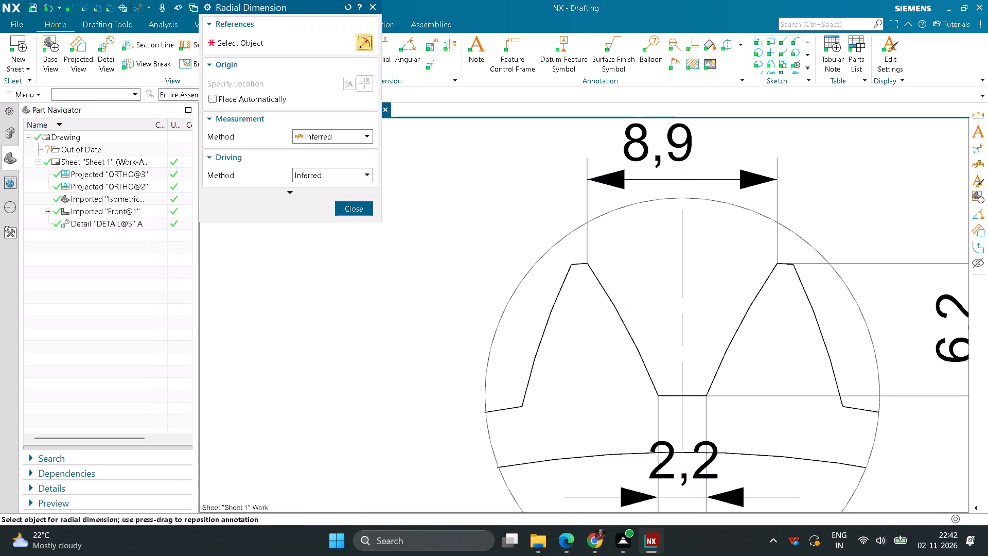
pyautogui.click(617, 318)
pyautogui.click(463, 346)
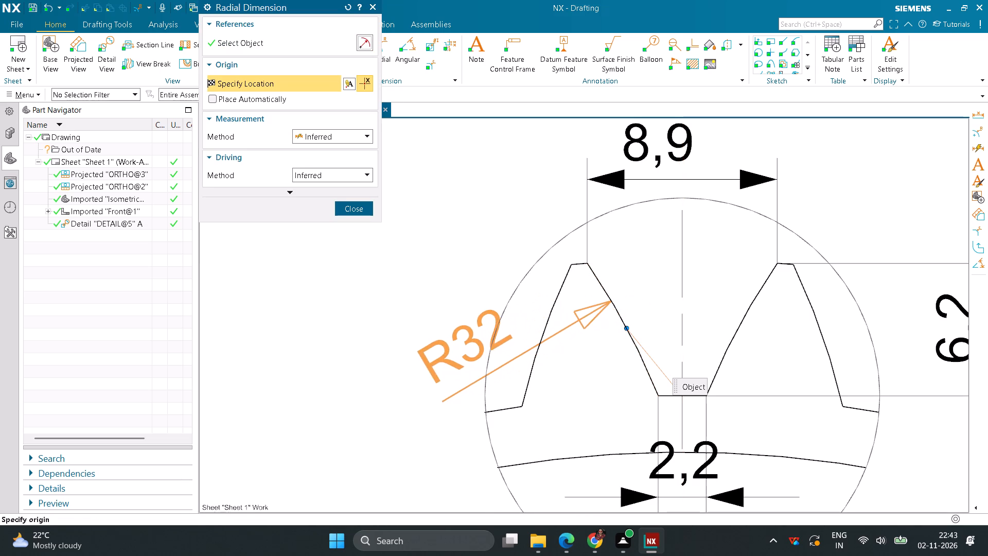
pyautogui.scroll(-10, 428, 337)
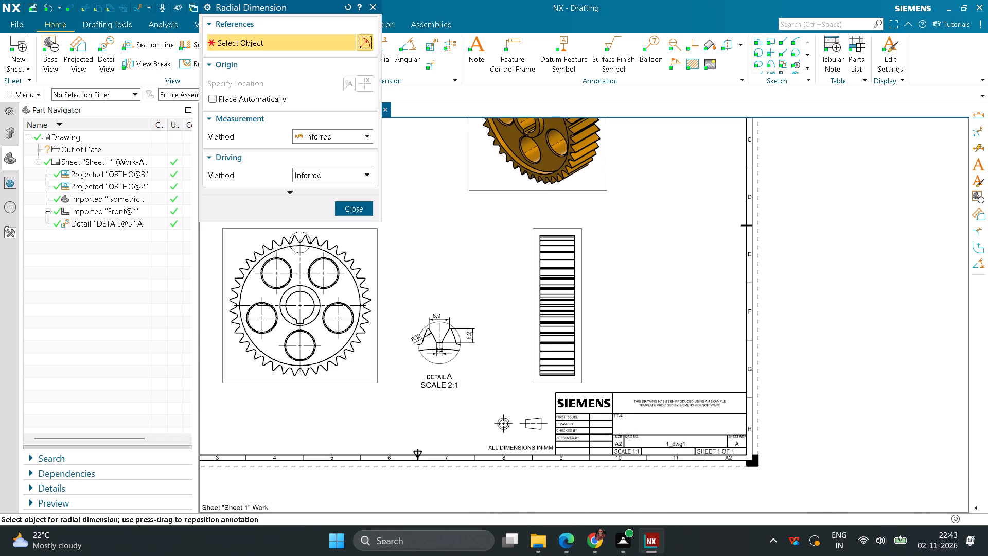
pyautogui.click(353, 209)
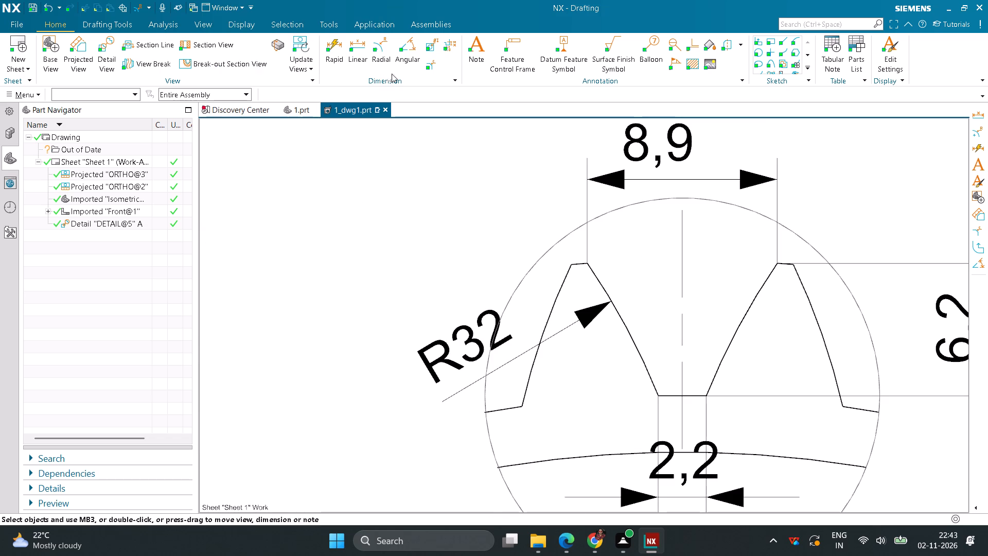
# Add a diameter dimension to the hub's outer circle in the front view, placing it beyond the teeth at the lower right.
pyautogui.click(383, 55)
pyautogui.scroll(-6, 435, 220)
pyautogui.moveTo(408, 315); pyautogui.dragTo(602, 378, button='middle')
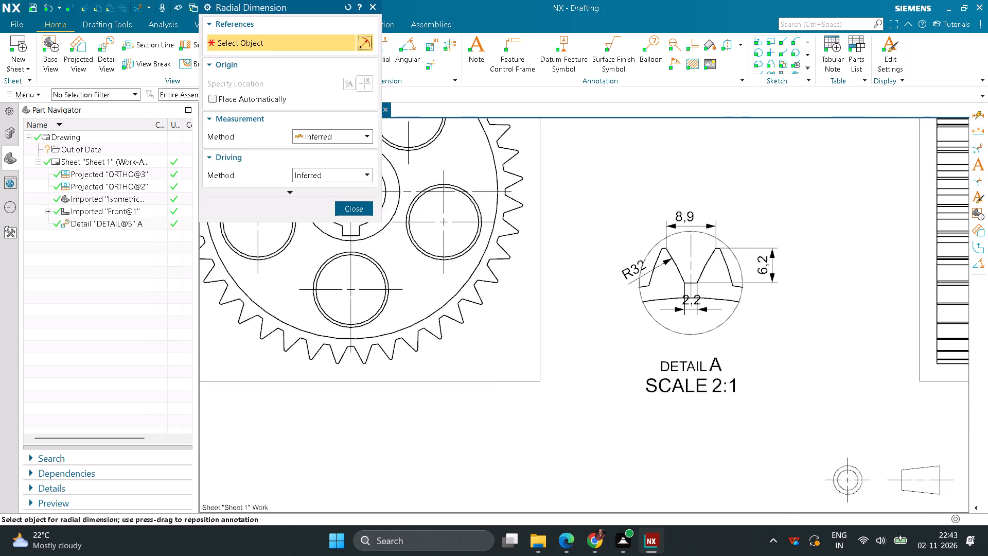
pyautogui.moveTo(602, 378); pyautogui.dragTo(755, 447, button='middle')
pyautogui.click(535, 286)
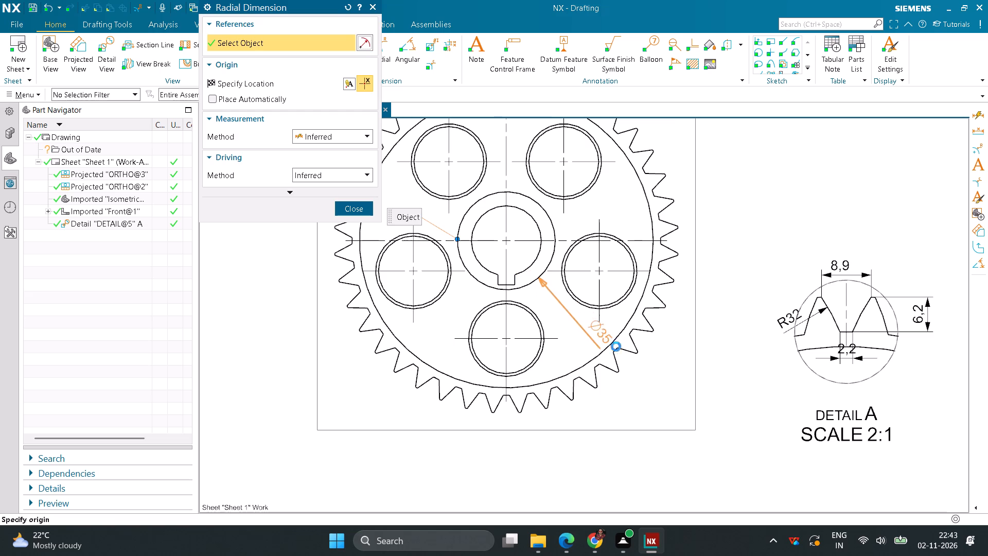
pyautogui.click(652, 385)
# Add a diameter dimension to the keyed bore in the front view, placing it outside the gear to the right.
pyautogui.click(543, 229)
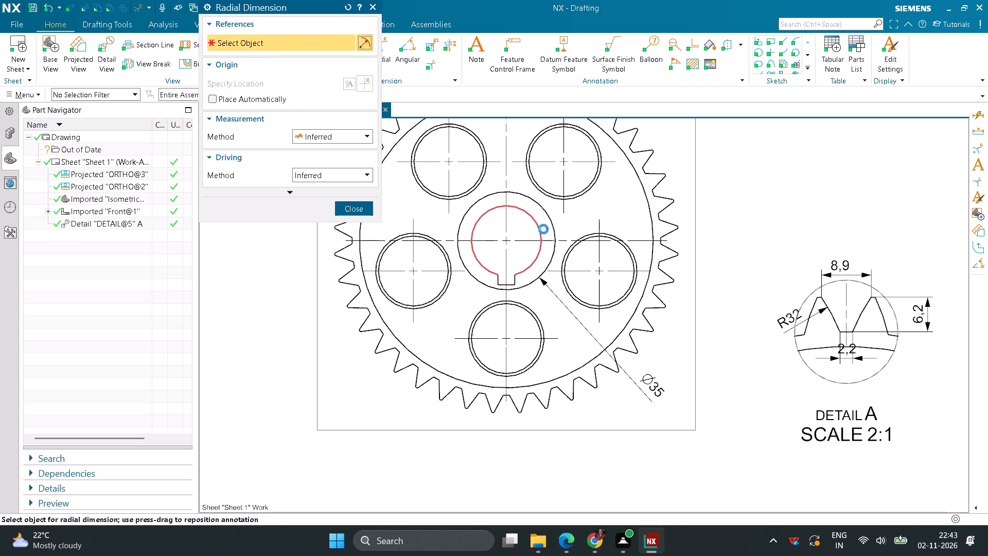
pyautogui.click(729, 201)
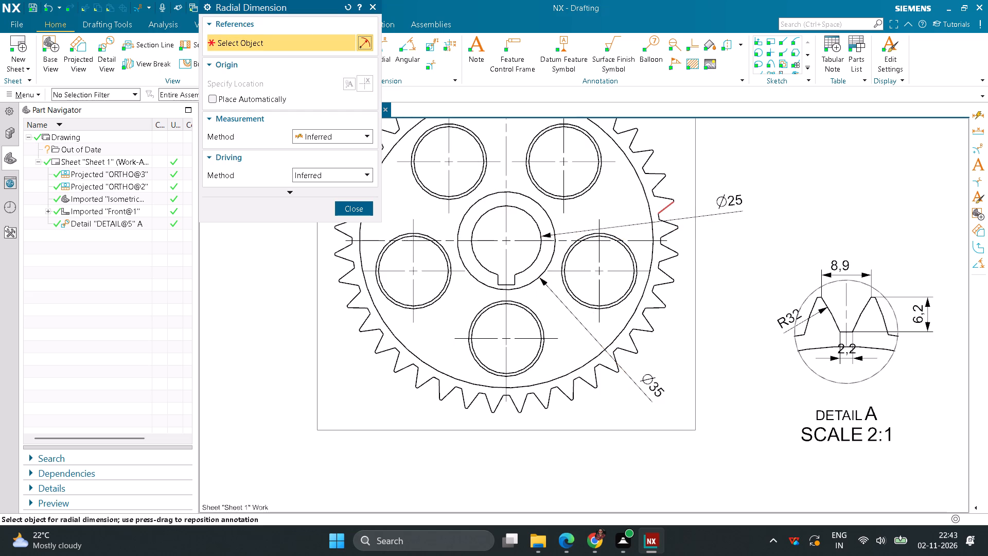
pyautogui.click(357, 213)
# Add a linear dimension for the keyway's width in the front view, placing it just below the keyway.
pyautogui.click(357, 57)
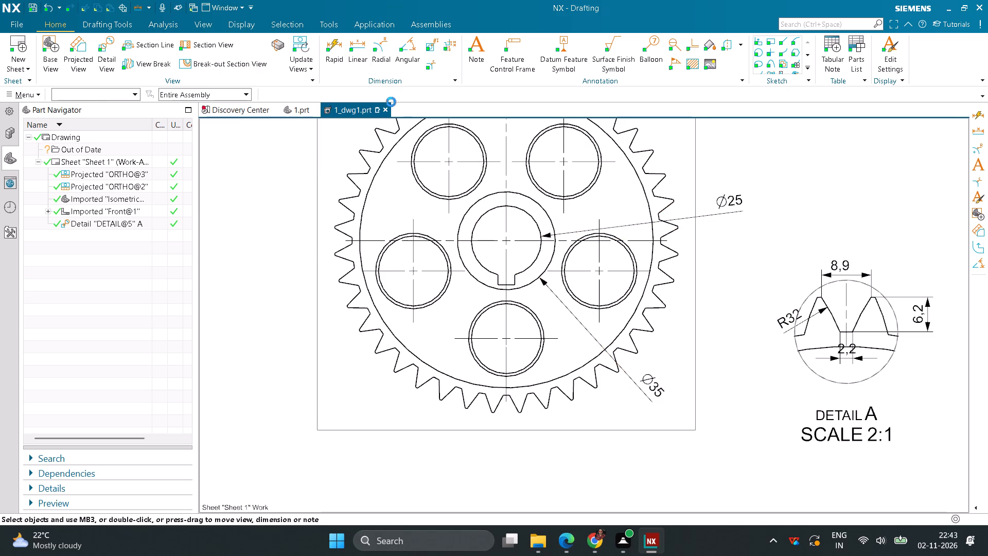
pyautogui.scroll(3, 513, 290)
pyautogui.click(510, 280)
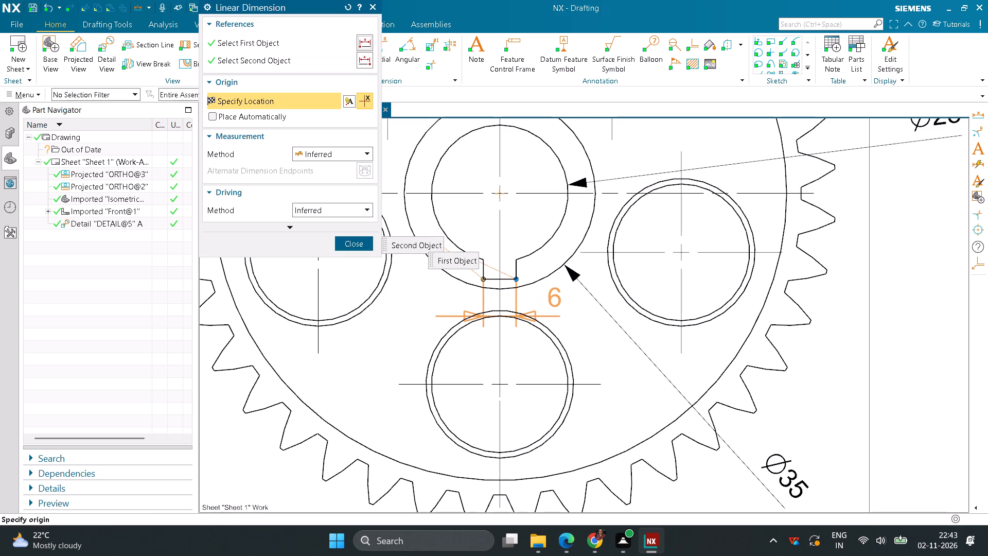
pyautogui.click(552, 298)
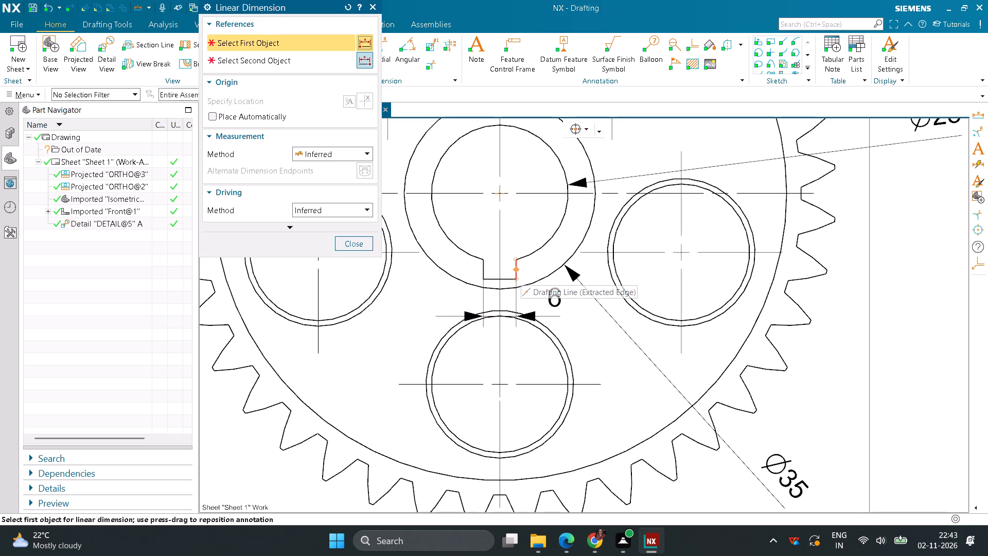
# Add a linear dimension for the keyway's side edge in the front view, placing its text vertically just above the keyway.
pyautogui.scroll(2, 519, 272)
pyautogui.click(517, 276)
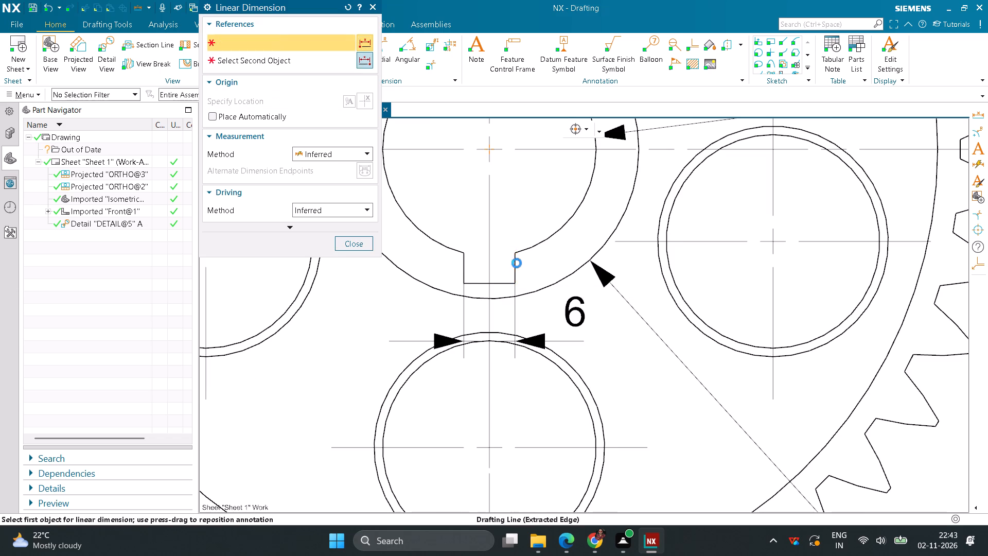
pyautogui.click(518, 207)
pyautogui.scroll(-8, 574, 256)
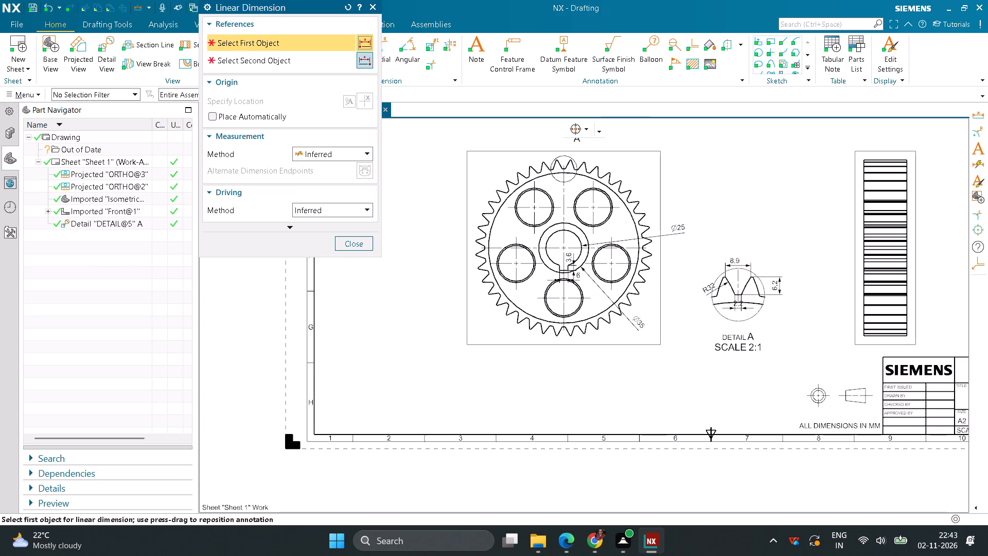
pyautogui.scroll(4, 563, 181)
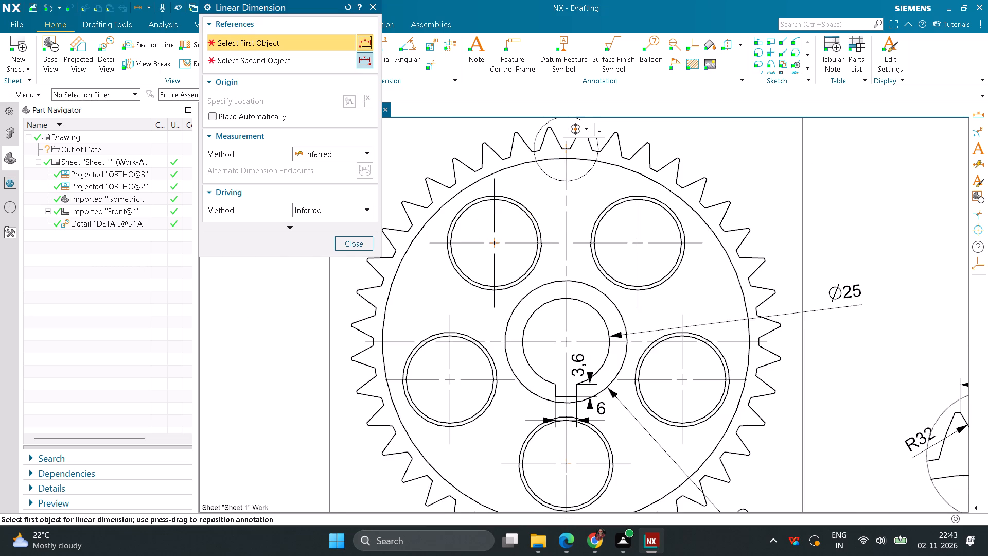
pyautogui.scroll(1, 608, 446)
pyautogui.scroll(-8, 608, 446)
pyautogui.scroll(4, 601, 473)
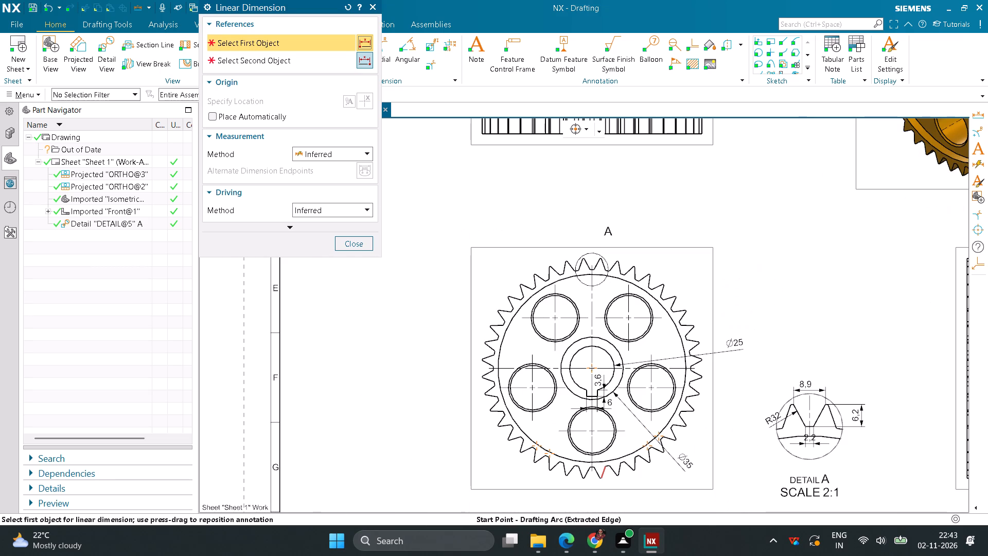
pyautogui.click(361, 245)
# Add a diameter dimension to the outer chamfer circle of the bottom web hole, placing it outside the gear at the lower left.
pyautogui.click(375, 55)
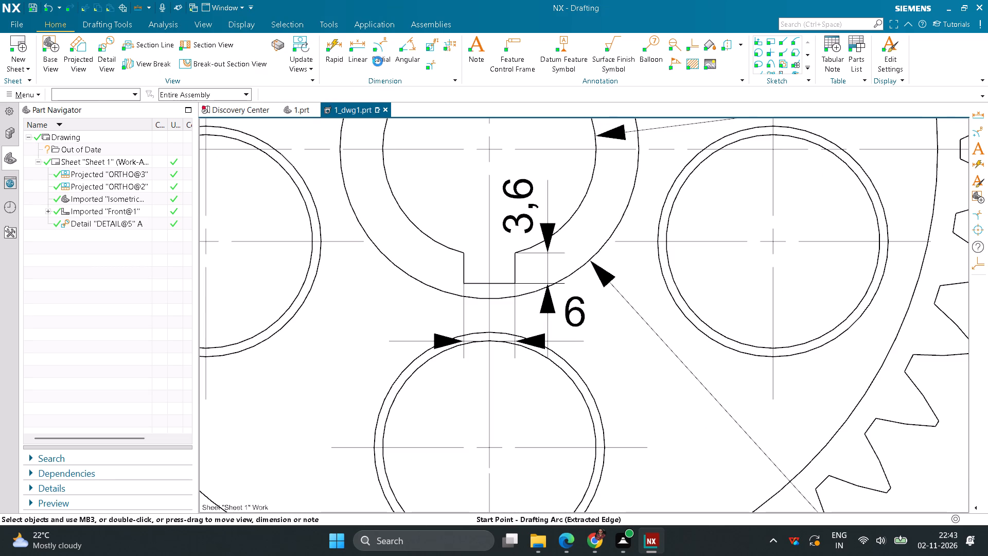
pyautogui.scroll(-8, 555, 283)
pyautogui.scroll(5, 525, 363)
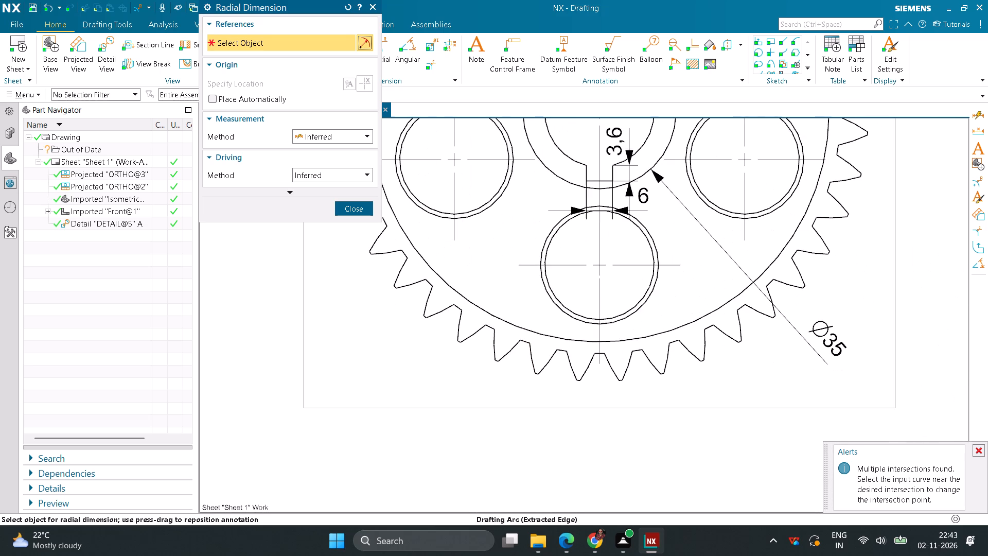
pyautogui.click(567, 318)
pyautogui.click(422, 400)
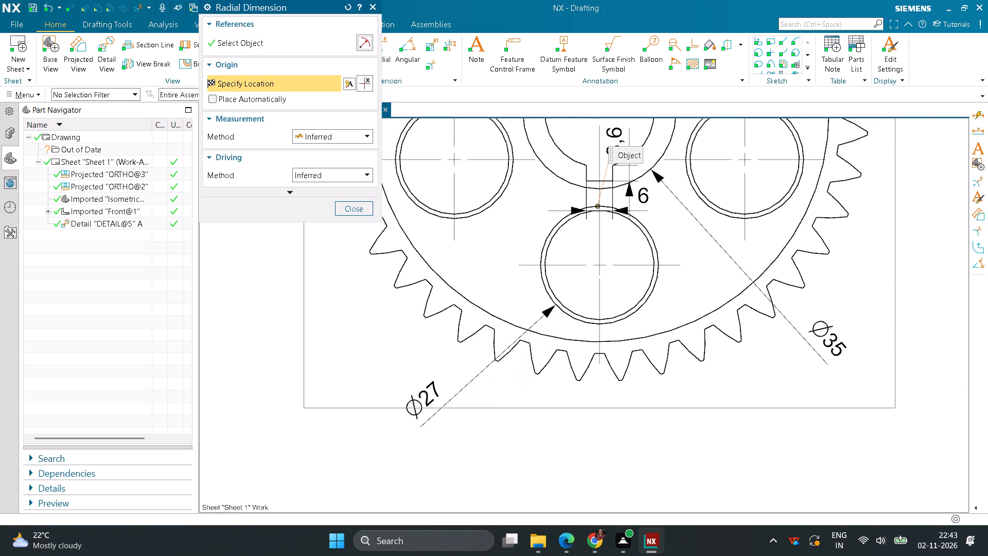
pyautogui.scroll(-6, 574, 416)
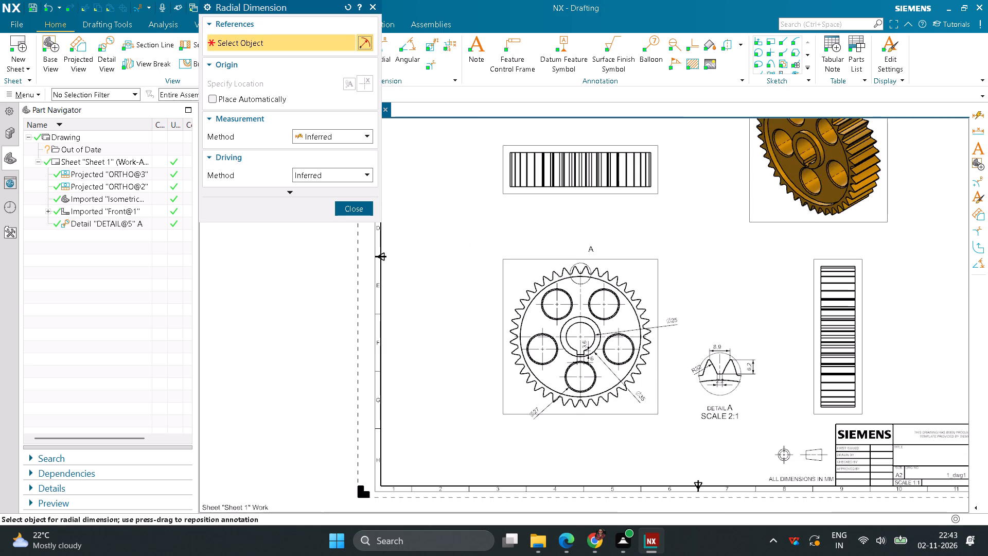
pyautogui.click(360, 208)
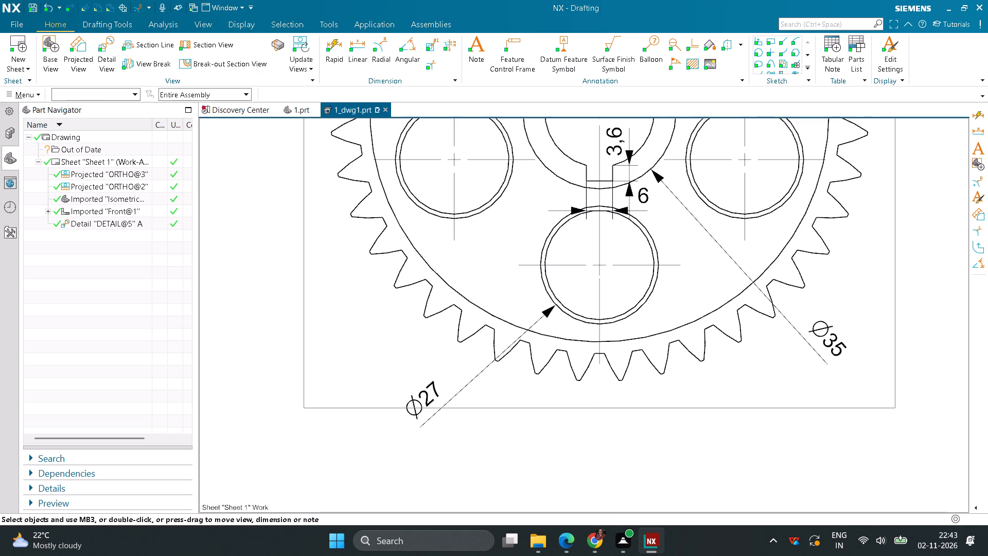
# Create a Simple/Stepped section view through the gear's centre with a Defined vertical hinge line, placing it left of the front view.
pyautogui.scroll(-6, 559, 332)
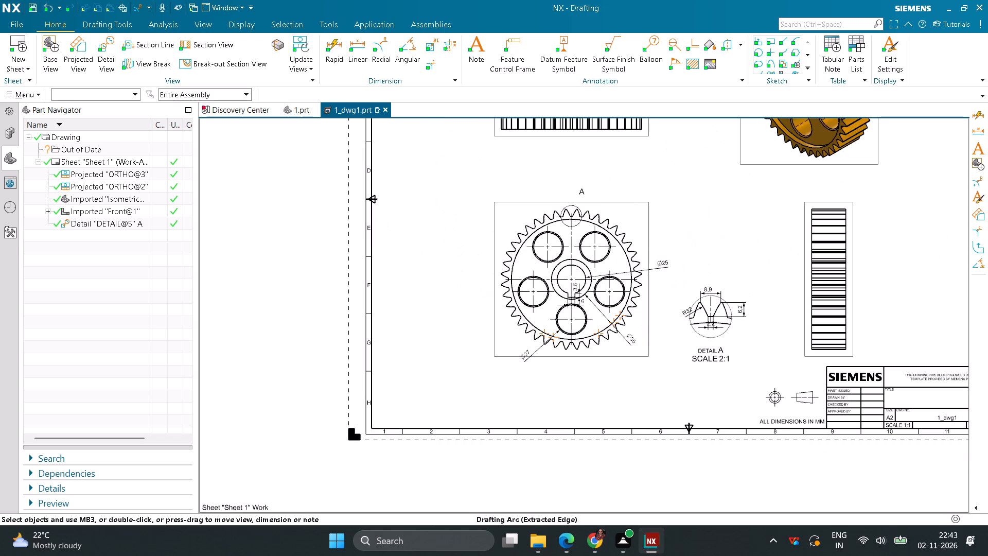
pyautogui.moveTo(679, 223); pyautogui.dragTo(676, 266, button='middle')
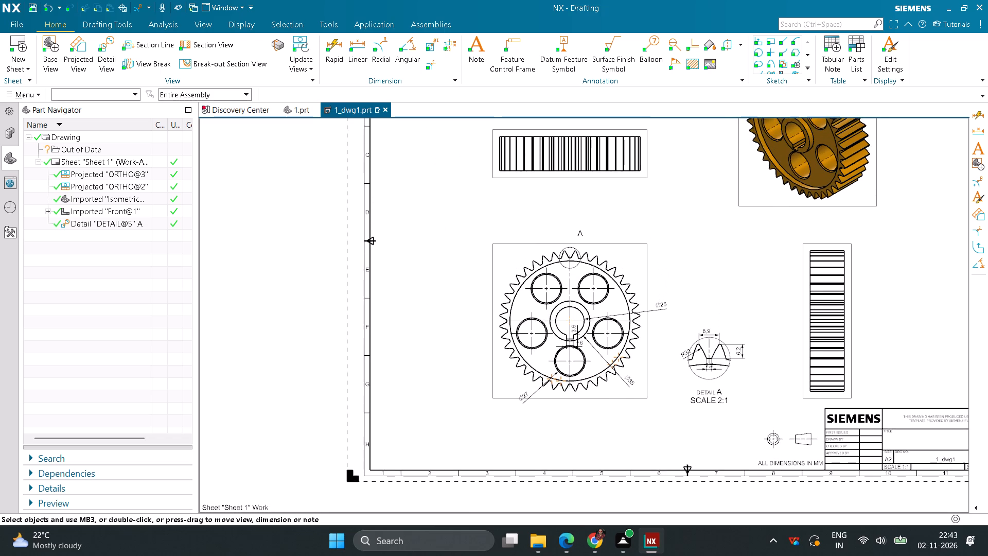
pyautogui.moveTo(676, 266); pyautogui.dragTo(676, 276, button='middle')
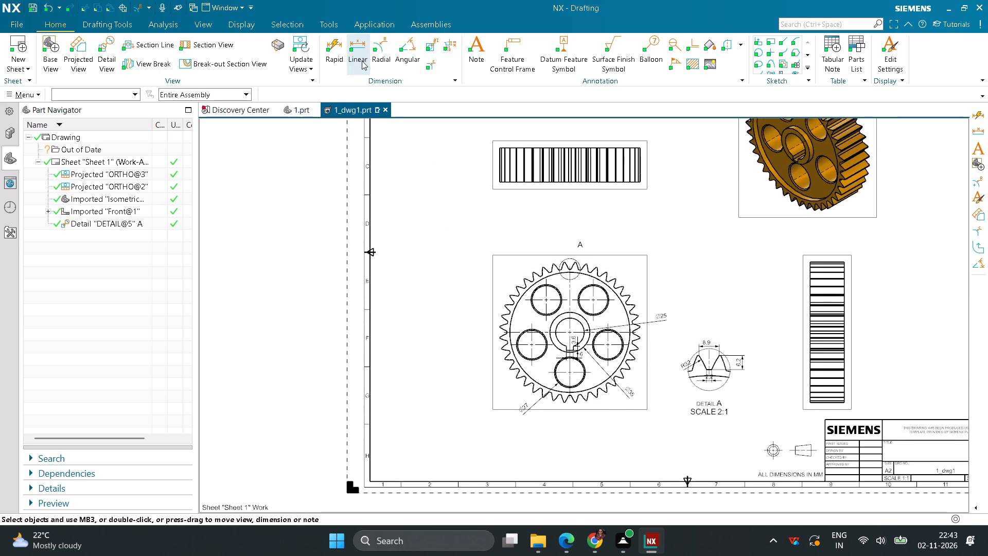
pyautogui.click(204, 45)
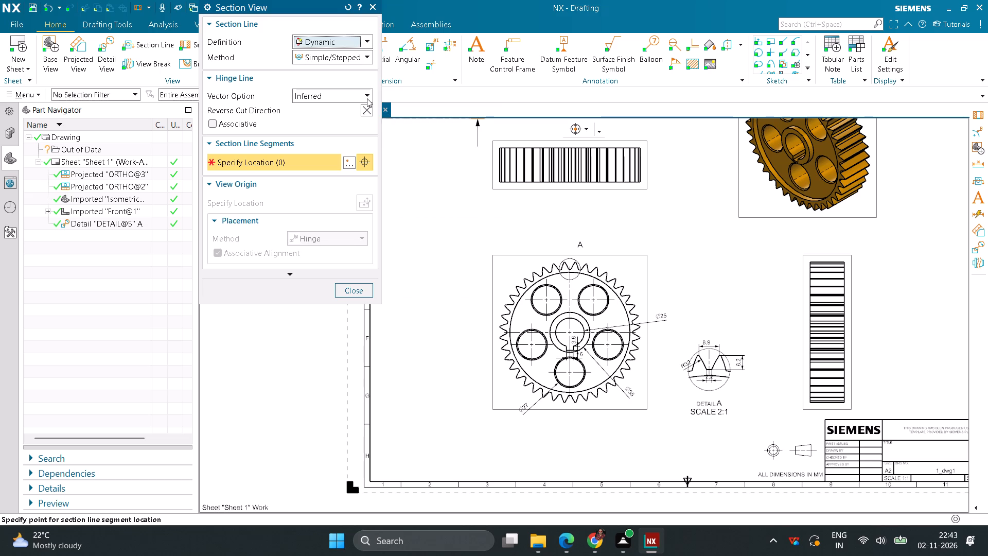
pyautogui.click(366, 98)
pyautogui.click(332, 121)
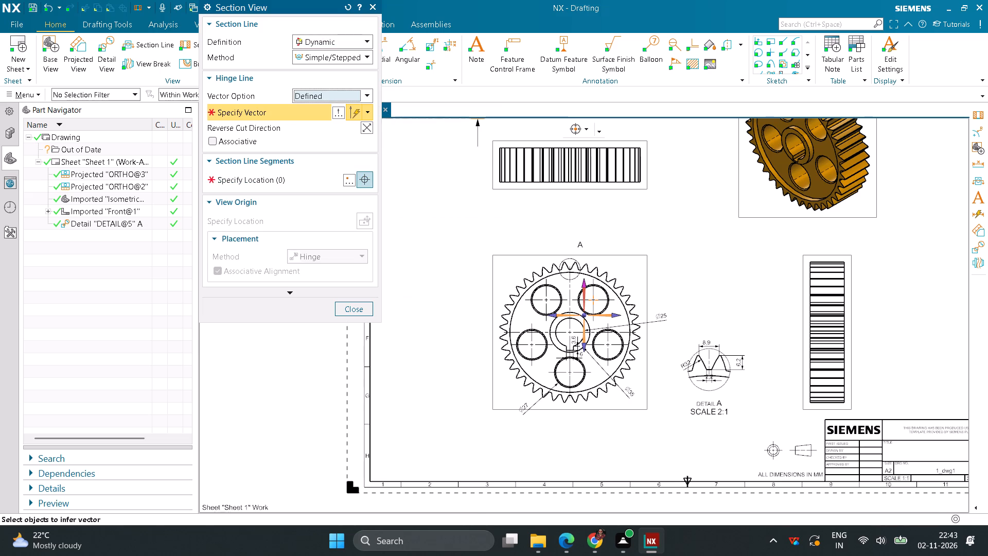
pyautogui.click(587, 294)
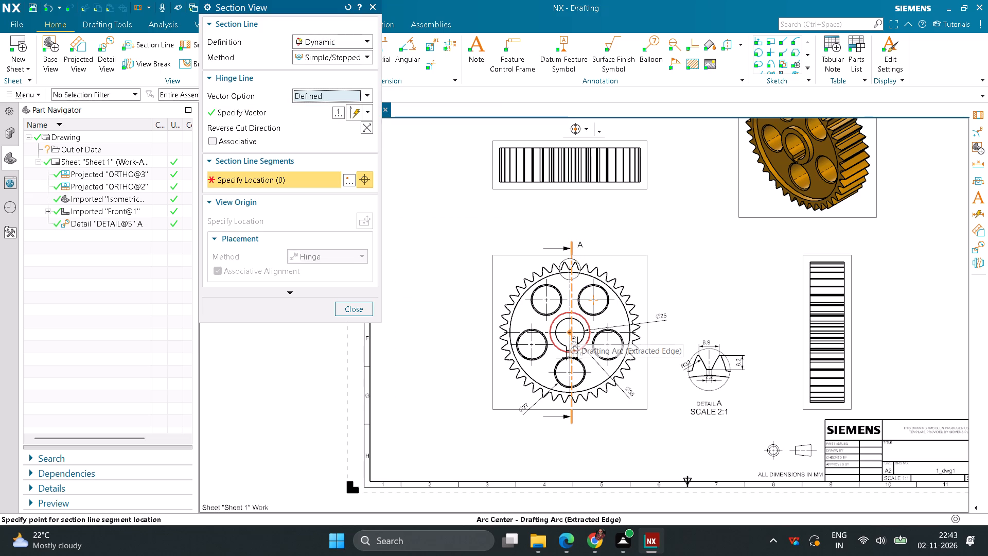
pyautogui.scroll(2, 575, 333)
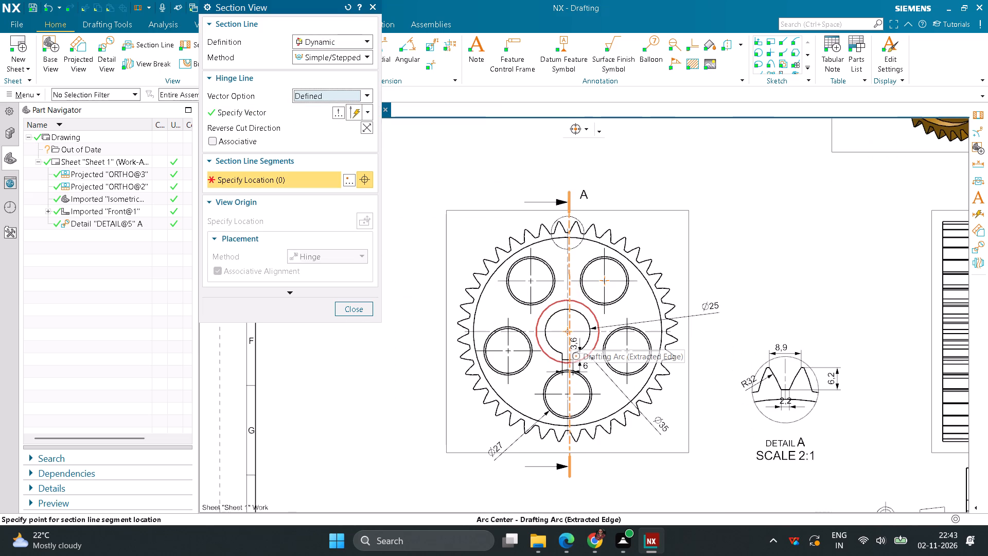
pyautogui.click(569, 330)
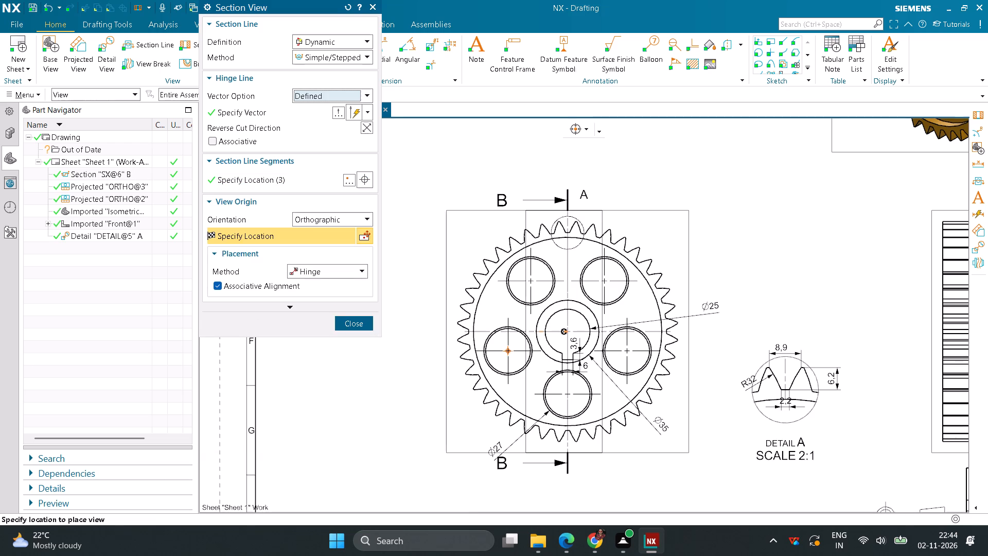
pyautogui.scroll(-6, 513, 340)
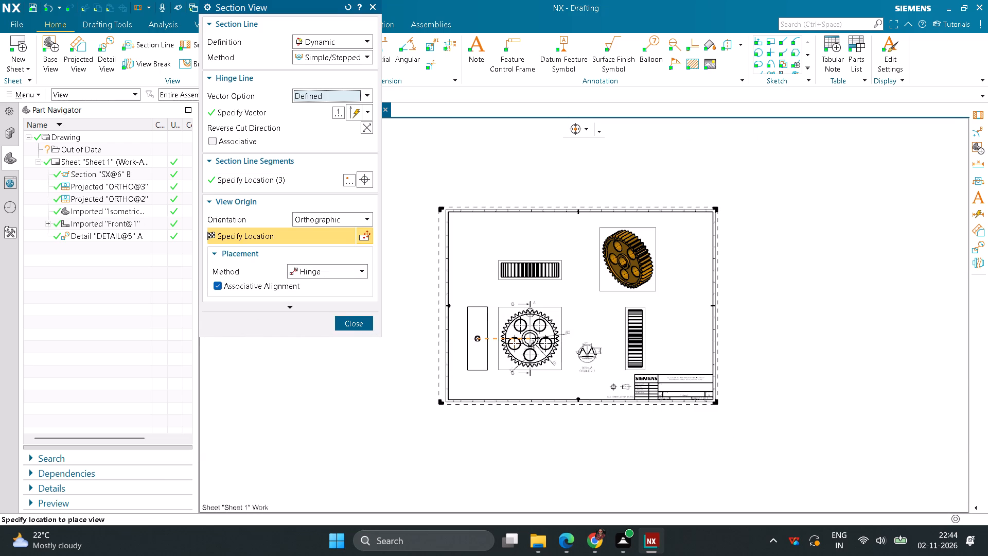
pyautogui.click(467, 342)
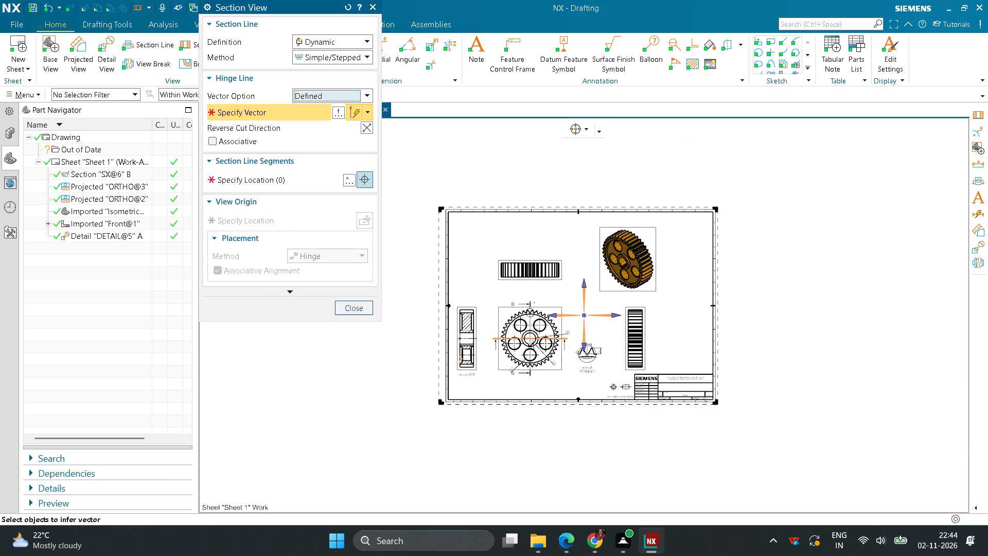
pyautogui.scroll(6, 456, 353)
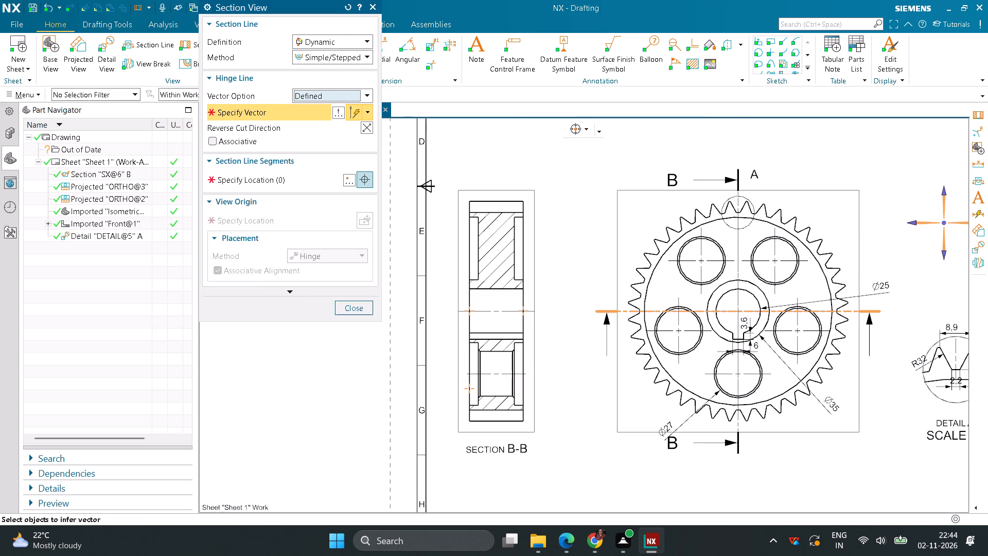
pyautogui.click(364, 306)
# Add a cylindrical rapid dimension across the gear's outer top and bottom edges in Section B-B, placed outside the view on its right.
pyautogui.scroll(4, 448, 345)
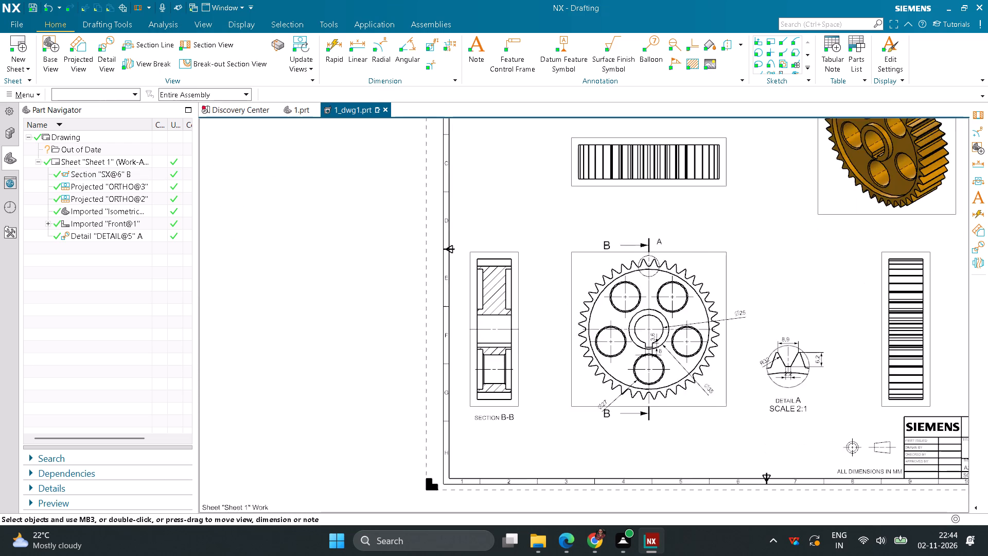
pyautogui.scroll(2, 469, 306)
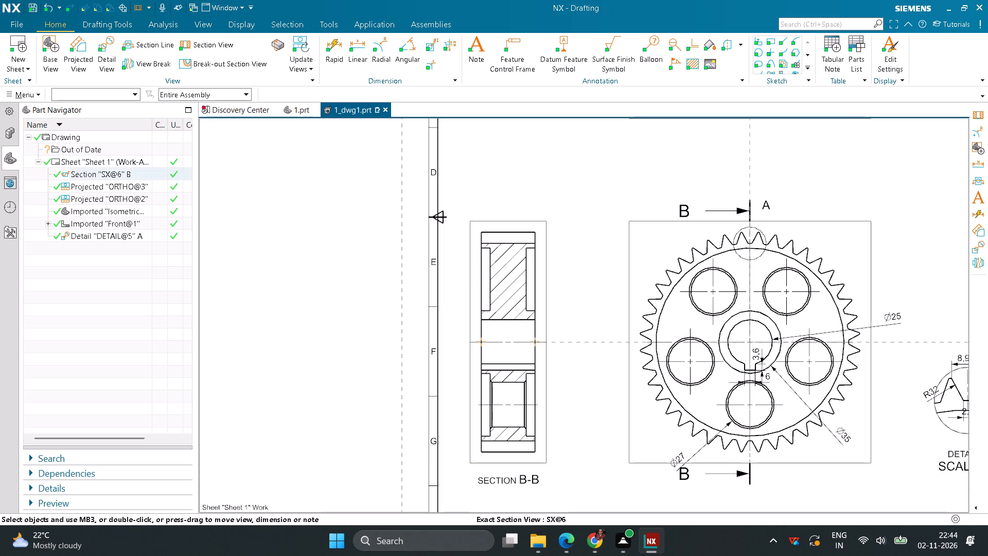
pyautogui.click(334, 61)
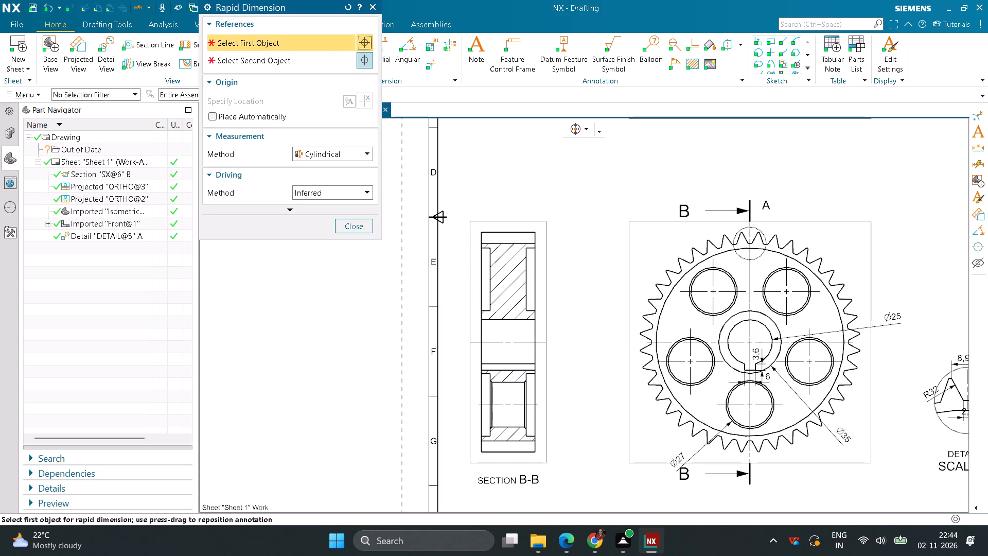
pyautogui.click(520, 232)
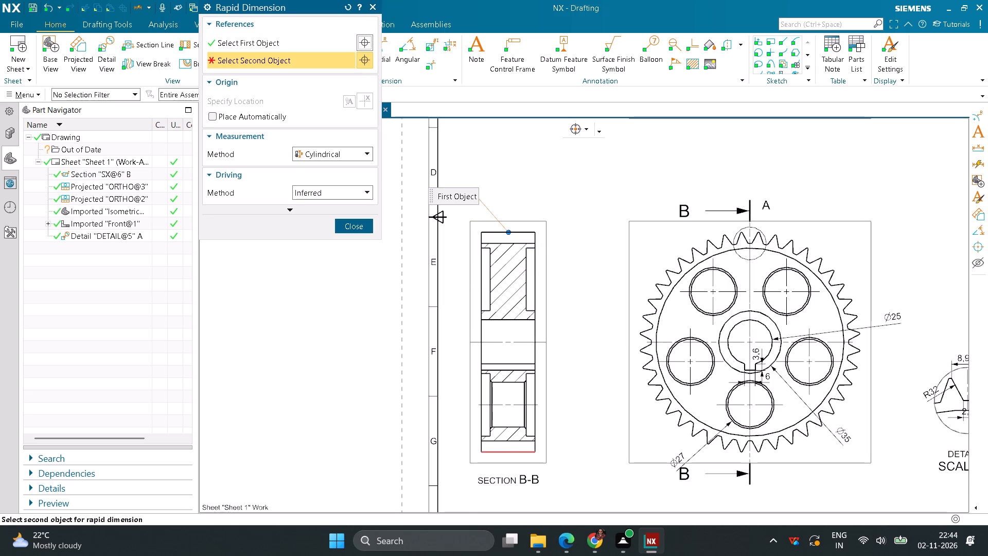
pyautogui.click(523, 454)
pyautogui.click(581, 392)
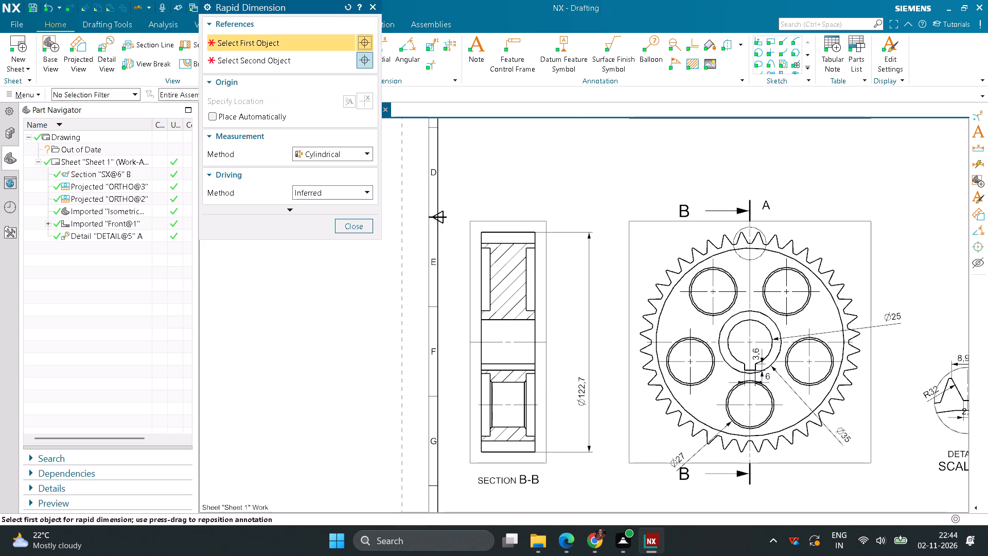
# Add a cylindrical dimension between the upper and lower tooth-root lines in Section B-B, placed between the section and the outer diameter dimension.
pyautogui.click(515, 241)
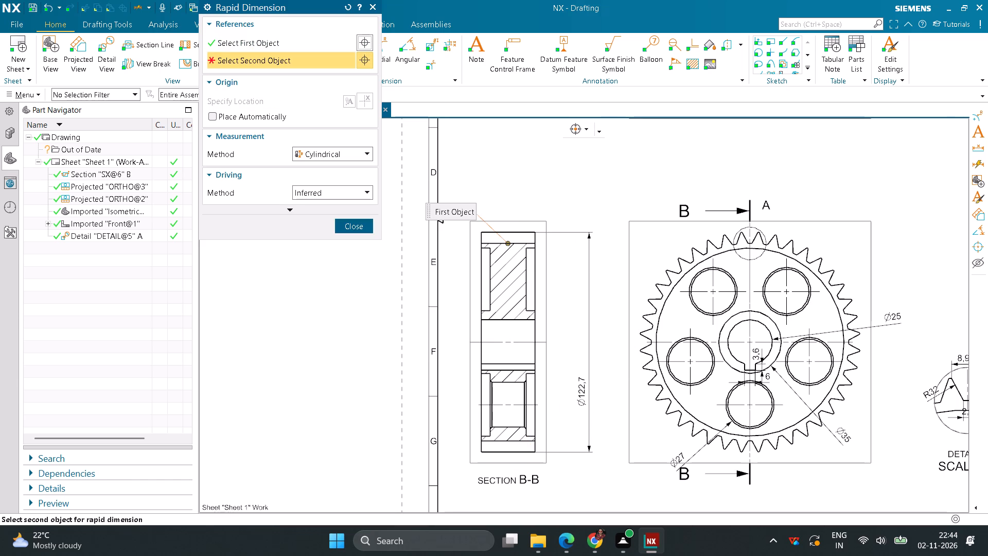
pyautogui.click(520, 439)
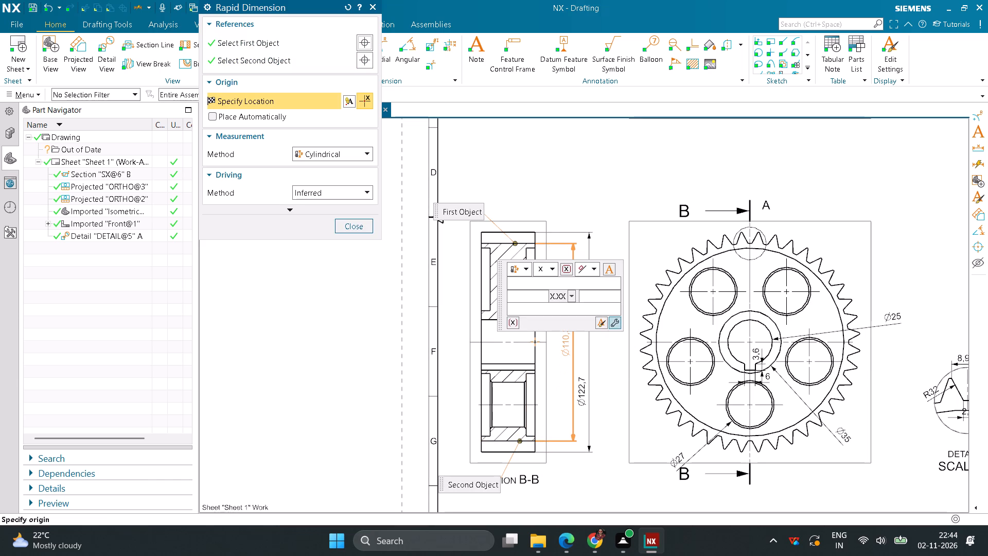
pyautogui.click(566, 348)
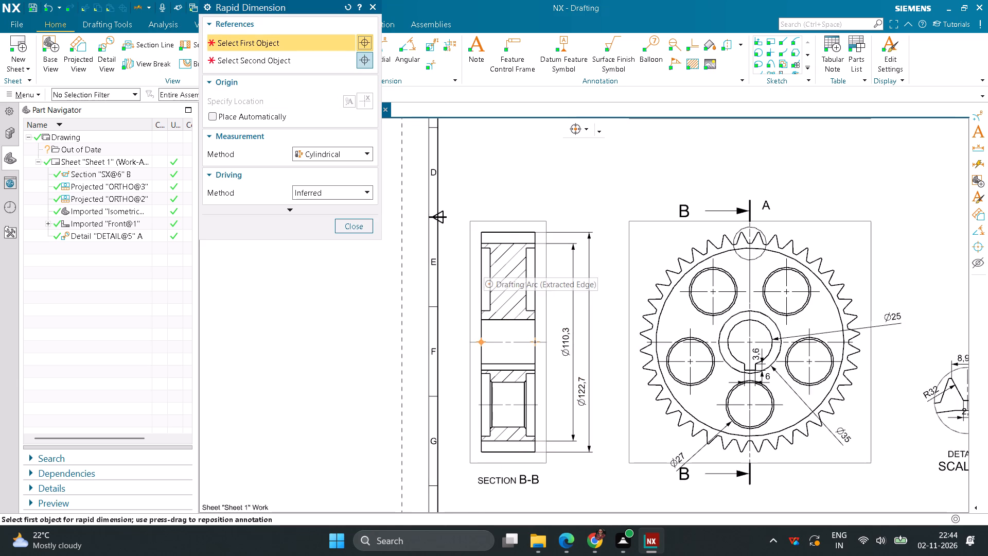
pyautogui.scroll(4, 490, 286)
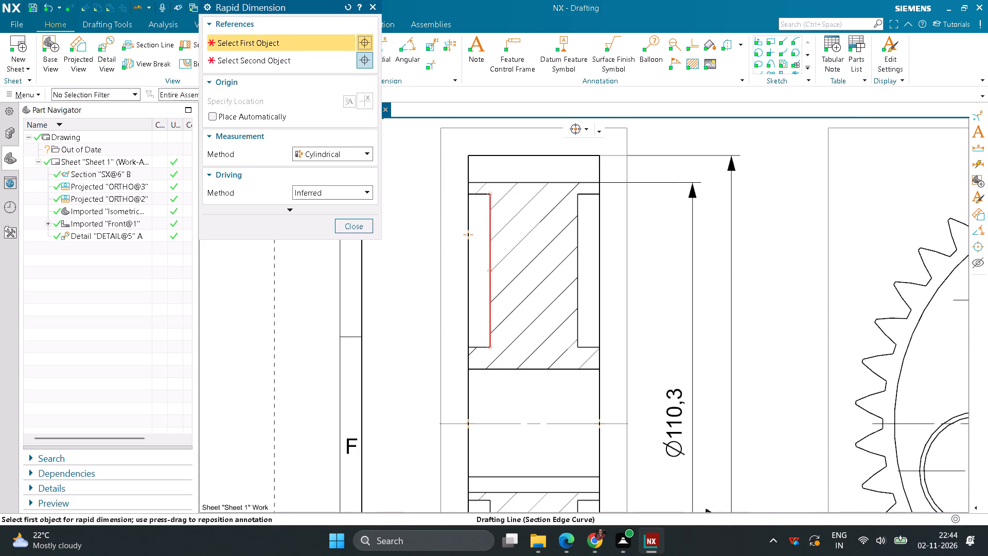
pyautogui.scroll(-2, 495, 275)
pyautogui.click(349, 231)
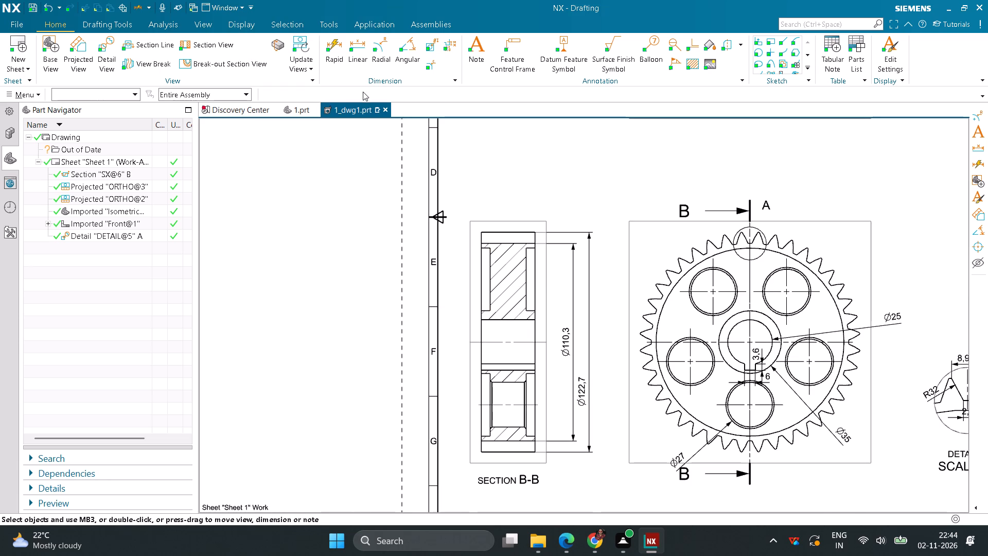
# Add a linear dimension for the gear's face width along the top edge of Section B-B, placed above the view.
pyautogui.click(358, 53)
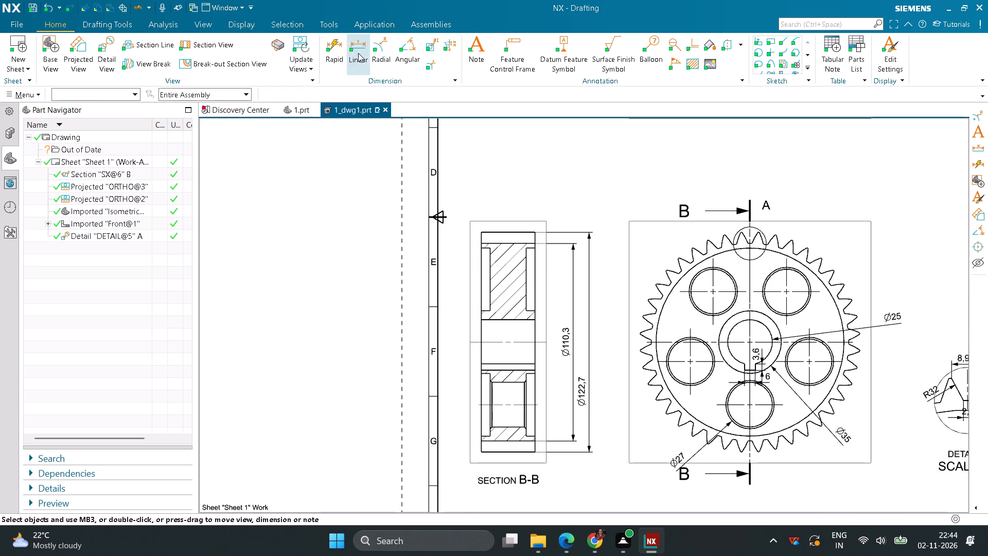
pyautogui.scroll(3, 473, 248)
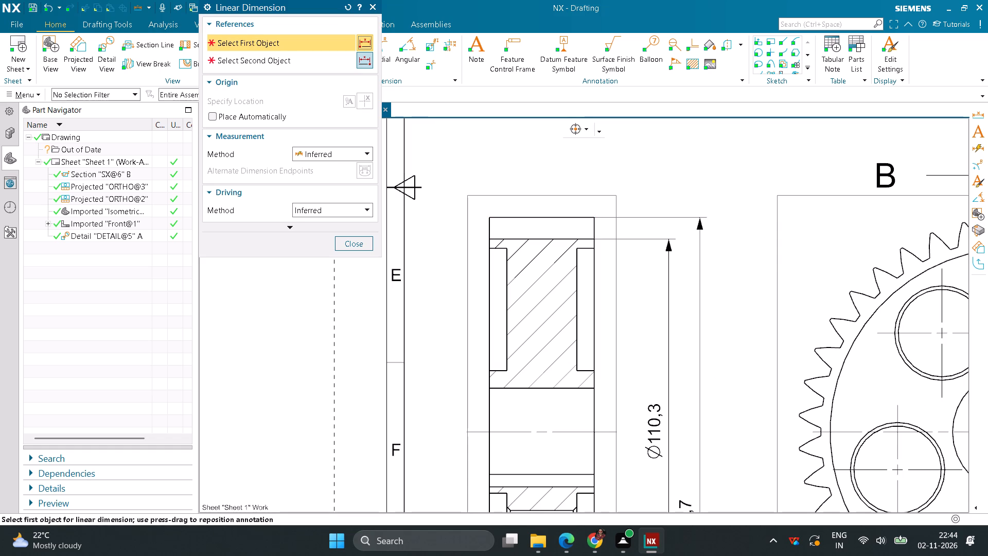
pyautogui.click(507, 214)
pyautogui.click(521, 158)
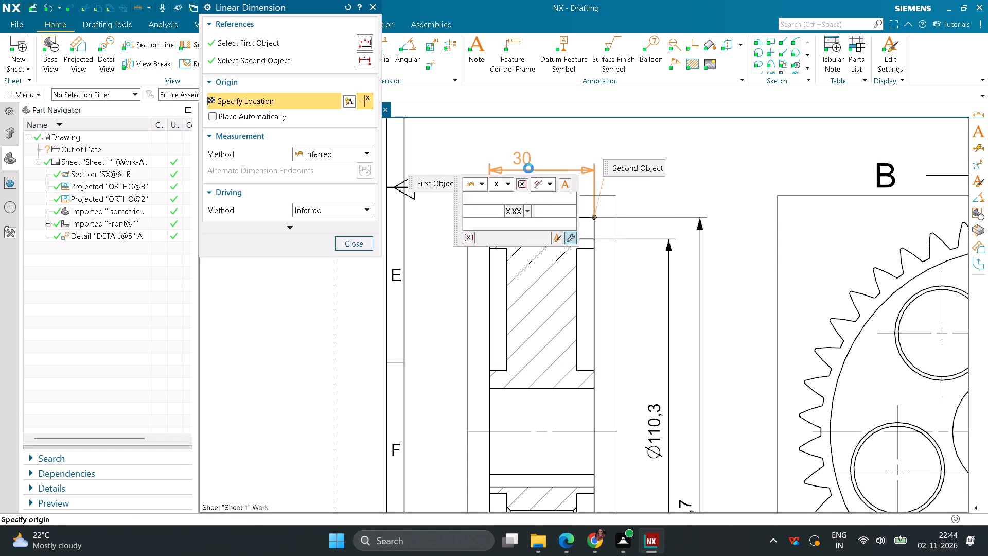
# Add a linear dimension for the depth of the left-hand web recess at the hub in Section B-B, placed left of the view.
pyautogui.scroll(-3, 557, 324)
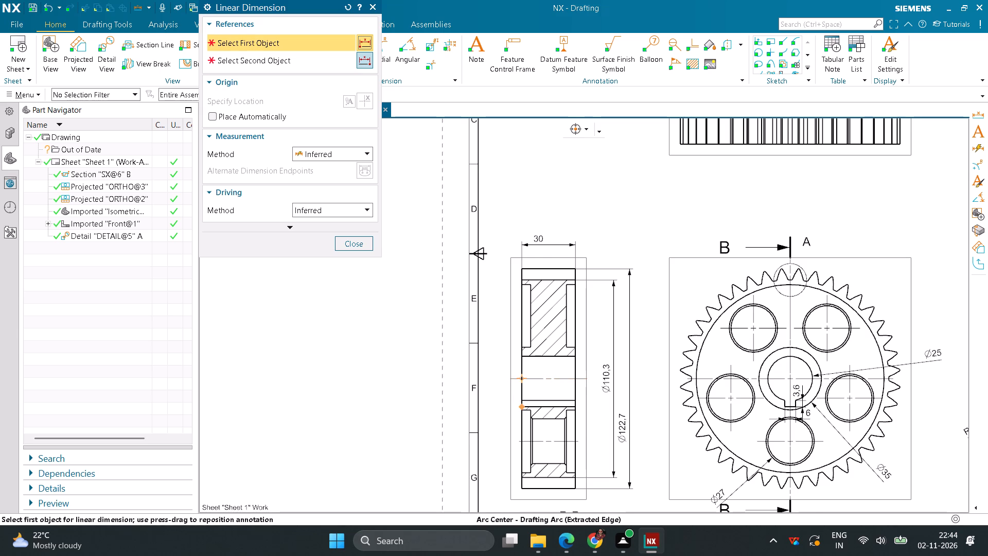
pyautogui.scroll(7, 516, 347)
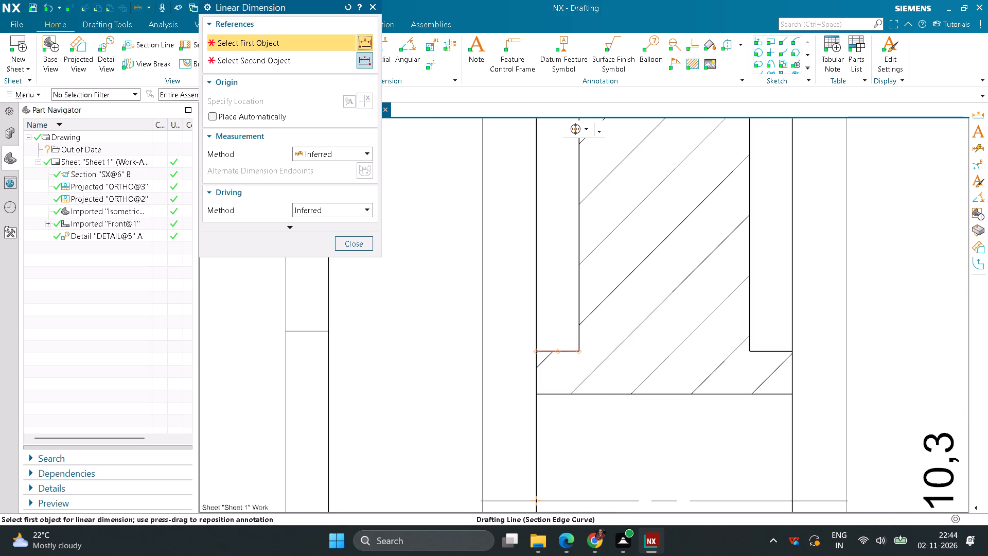
pyautogui.click(568, 351)
pyautogui.click(436, 342)
pyautogui.scroll(-8, 508, 351)
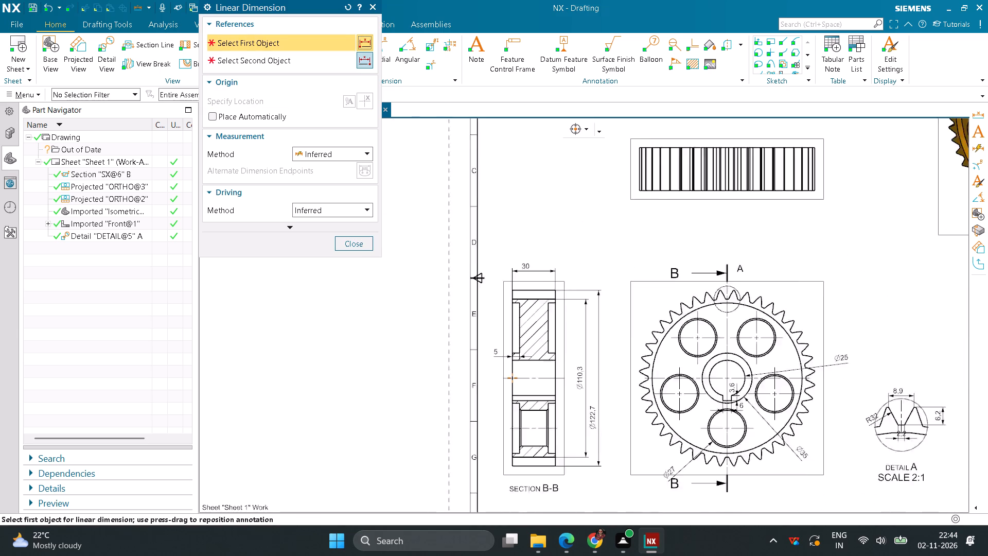
pyautogui.scroll(-1, 505, 356)
pyautogui.click(361, 245)
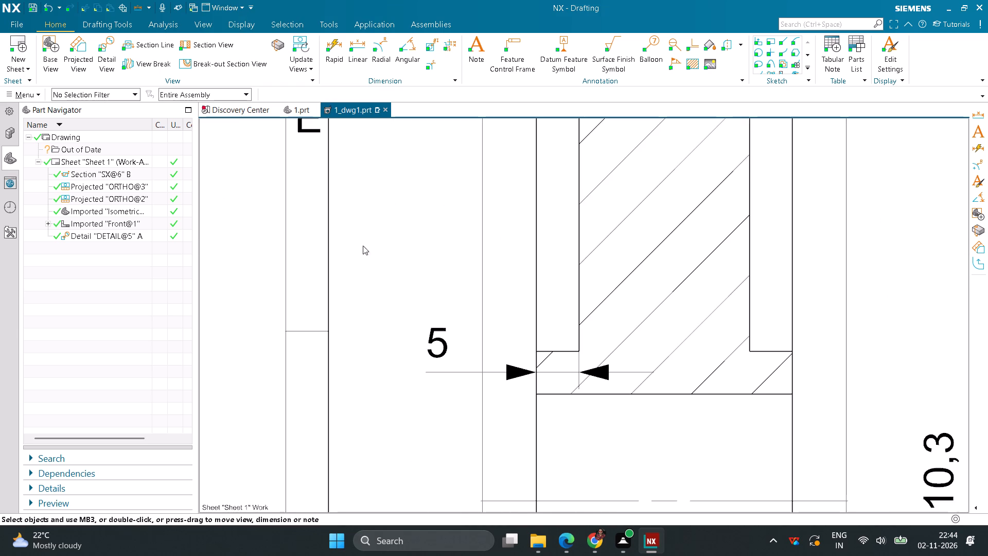
# Add a chamfer dimension to the web hole's upper-left chamfer in Section B-B, placing its vertical text left of the view.
pyautogui.scroll(3, 517, 316)
pyautogui.scroll(-14, 517, 316)
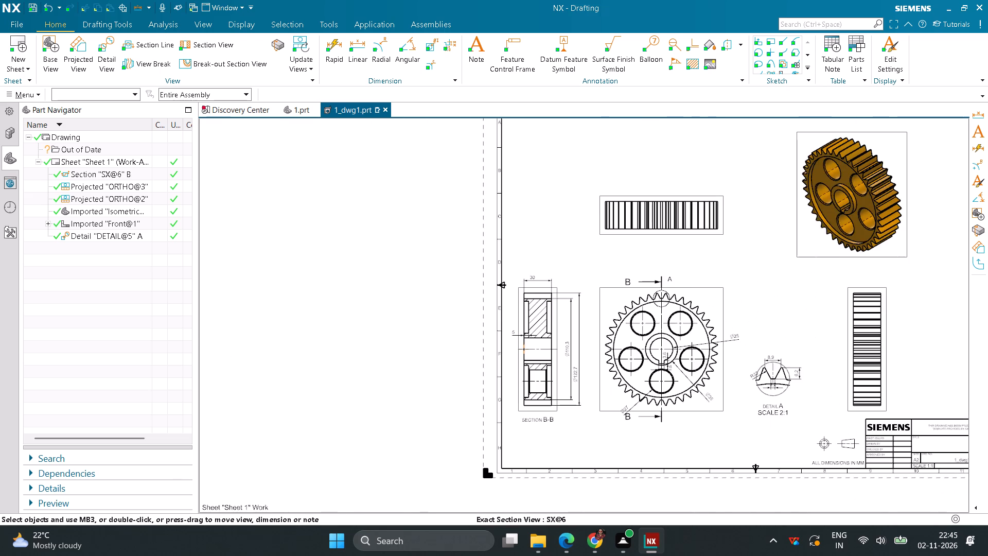
pyautogui.scroll(7, 523, 388)
pyautogui.scroll(3, 541, 348)
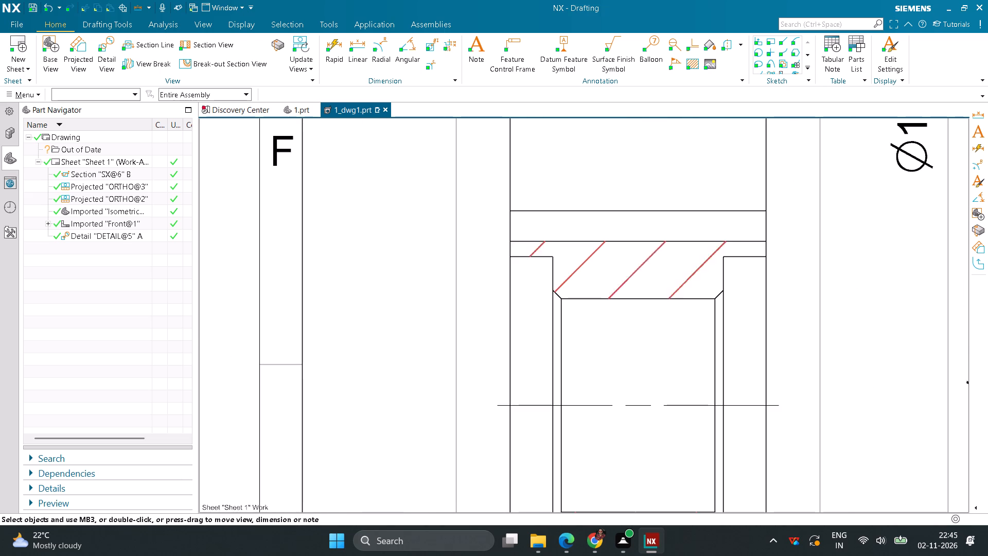
pyautogui.click(426, 68)
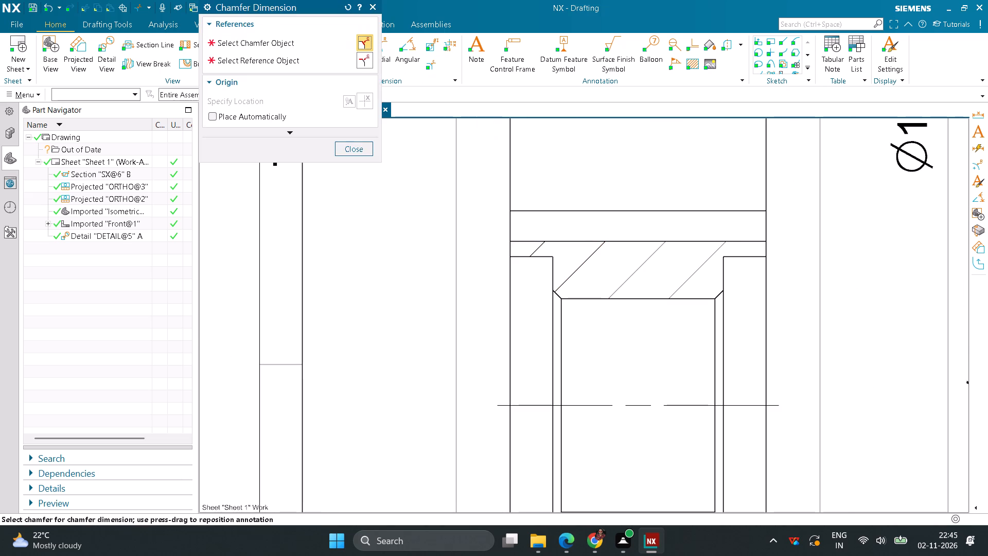
pyautogui.scroll(4, 579, 287)
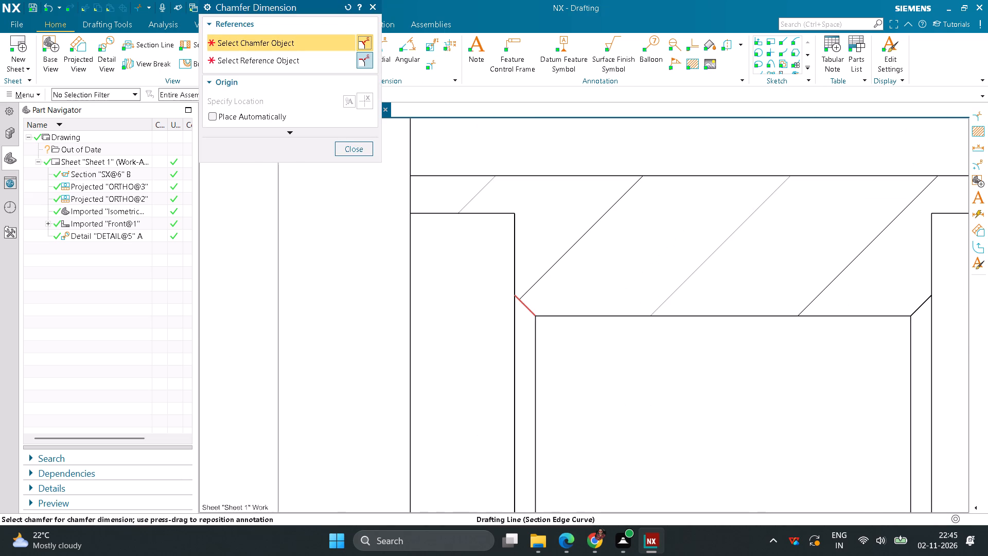
pyautogui.click(524, 306)
pyautogui.scroll(-9, 444, 319)
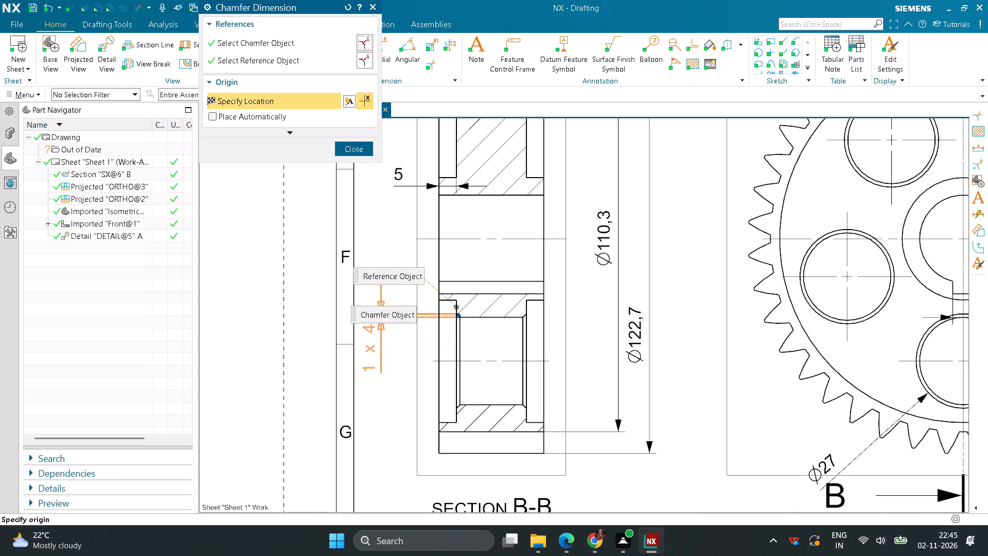
pyautogui.click(381, 358)
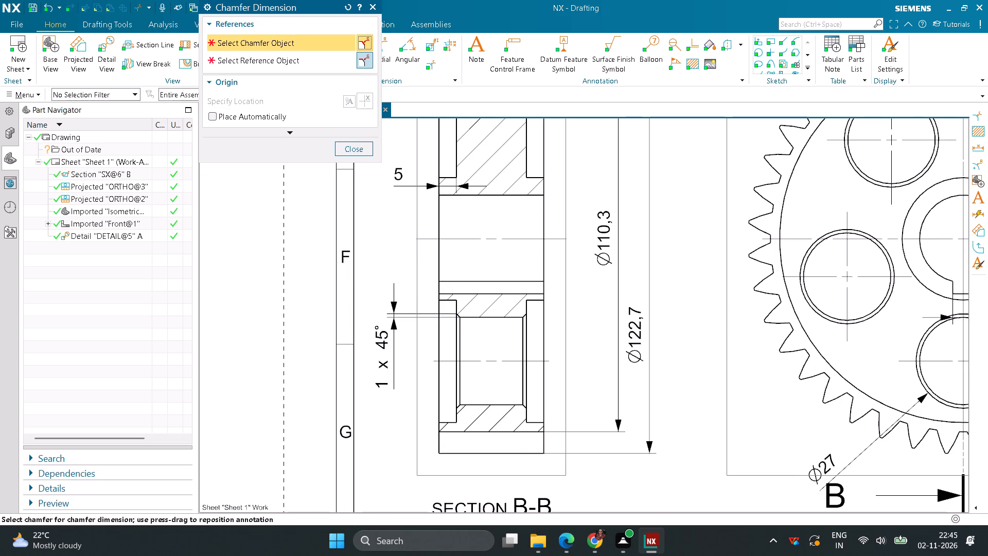
pyautogui.scroll(-7, 522, 340)
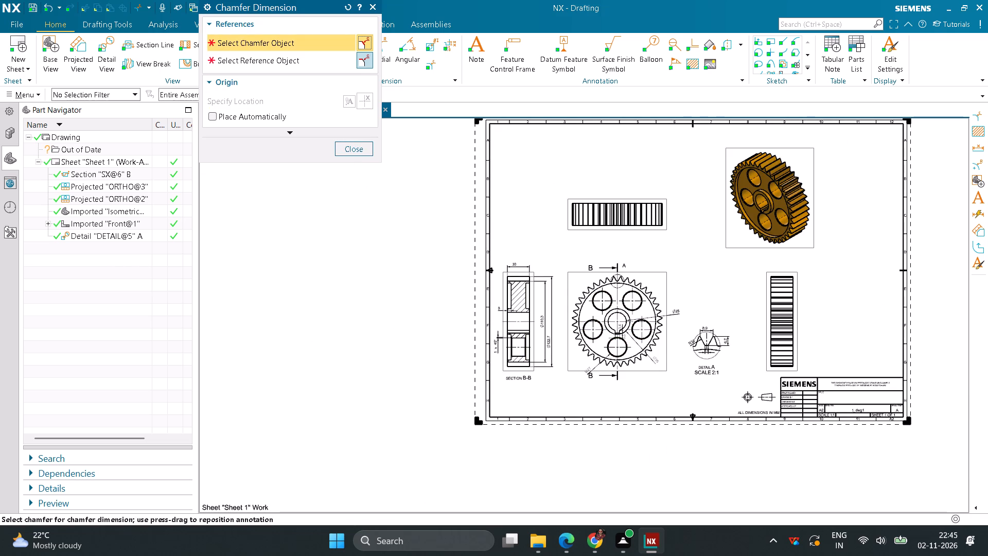
pyautogui.click(365, 152)
# Label the isometric, front, top and right views with the notes ISOMETRIC, FRONT, TOP and RIGHT, each placed just below its view.
pyautogui.scroll(-4, 555, 248)
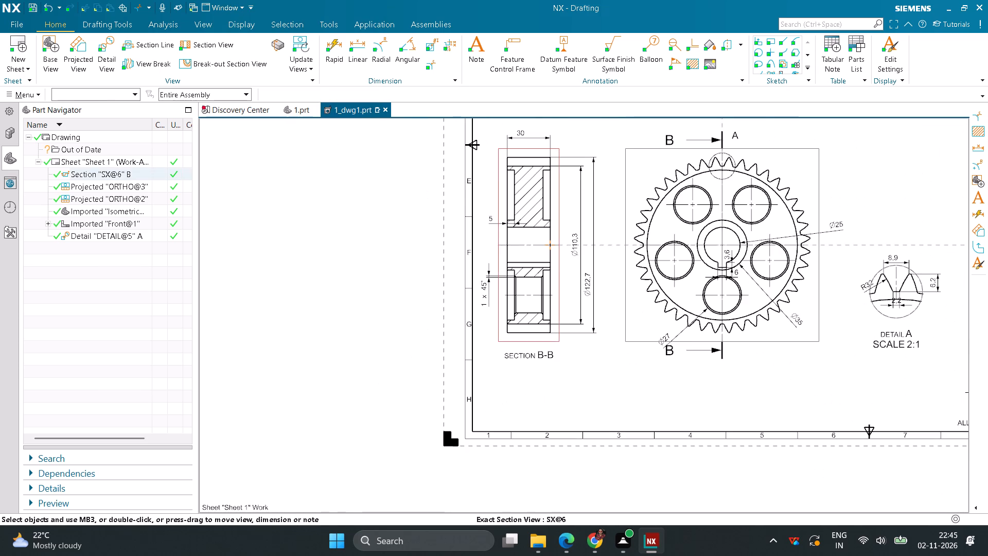
pyautogui.scroll(-2, 566, 272)
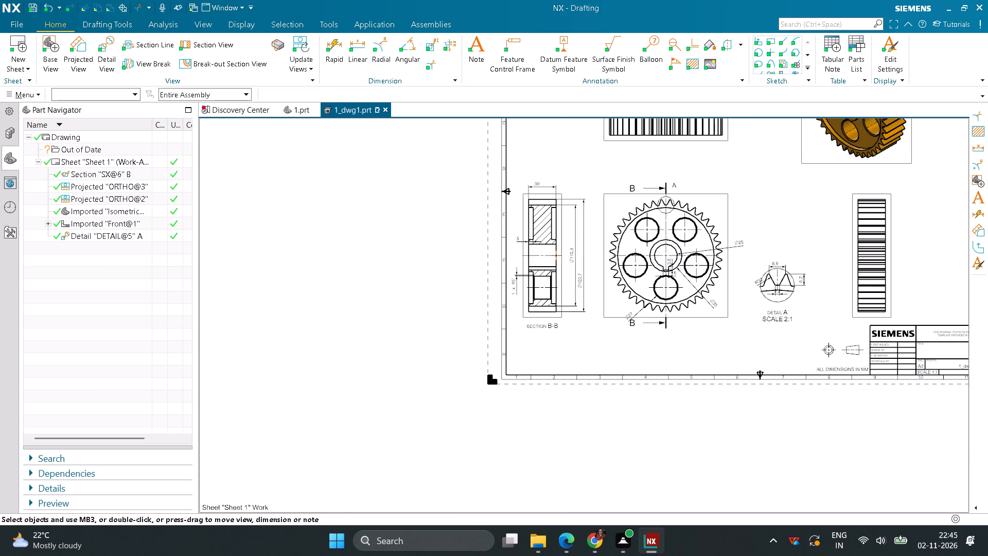
pyautogui.click(478, 49)
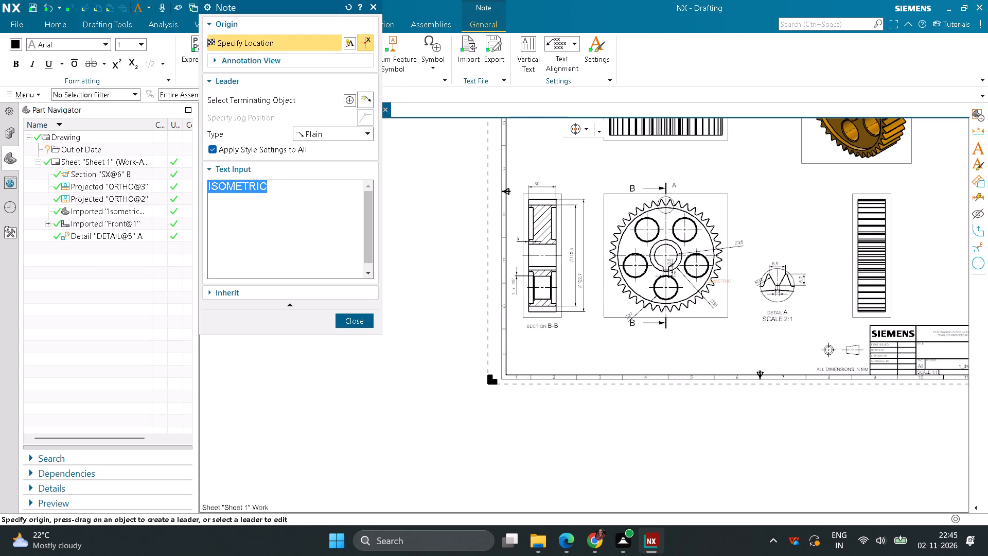
pyautogui.click(849, 195)
pyautogui.write('FRONT')
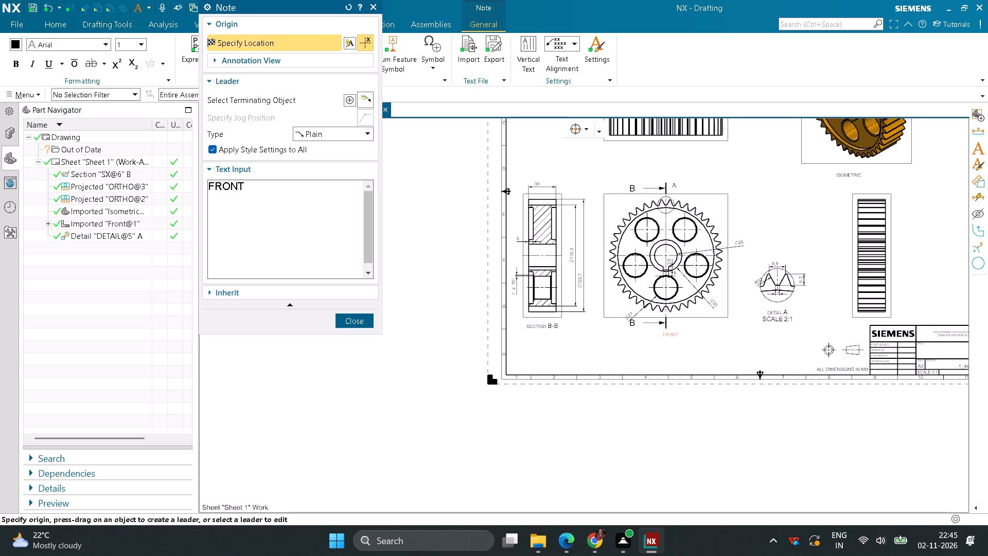
pyautogui.click(671, 357)
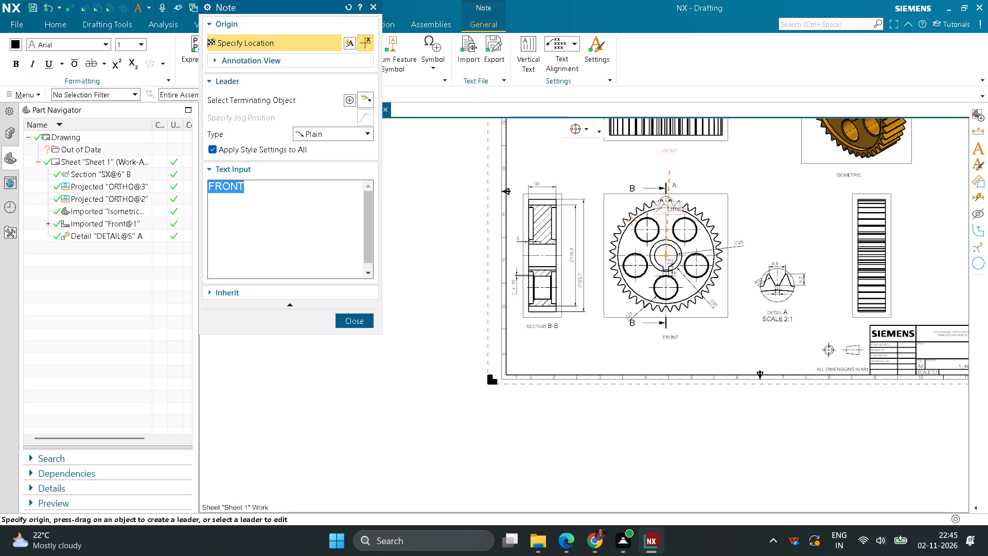
pyautogui.write('TOP')
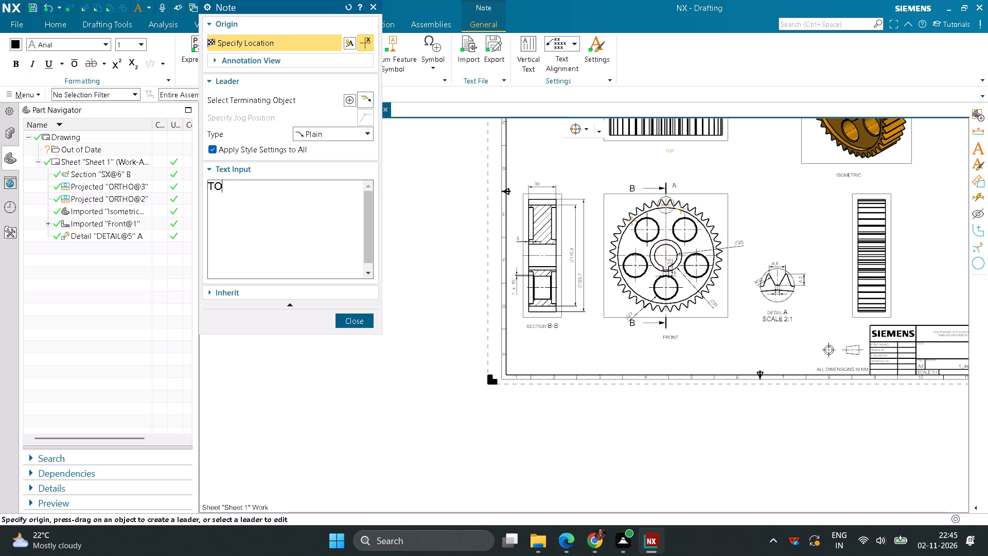
pyautogui.click(669, 170)
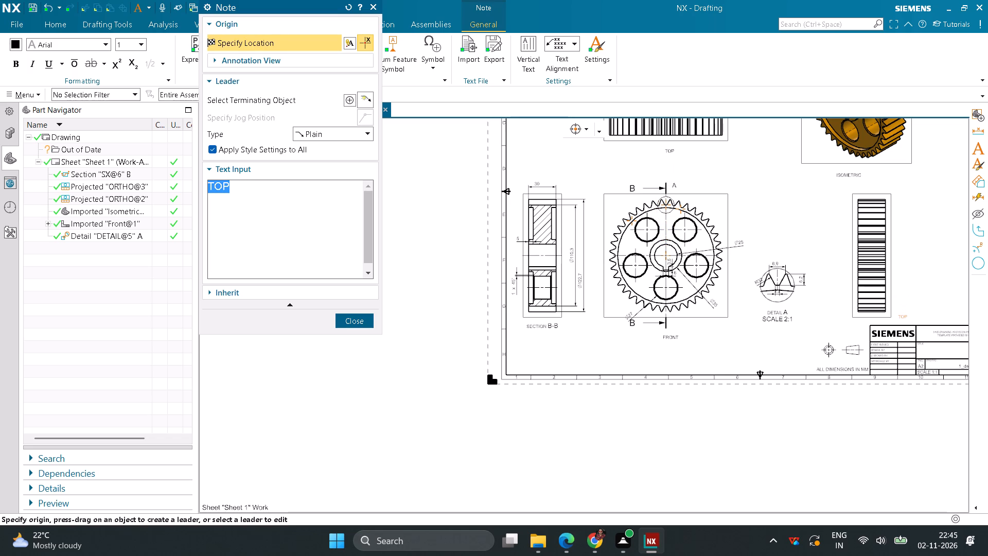
pyautogui.write('RIGHT')
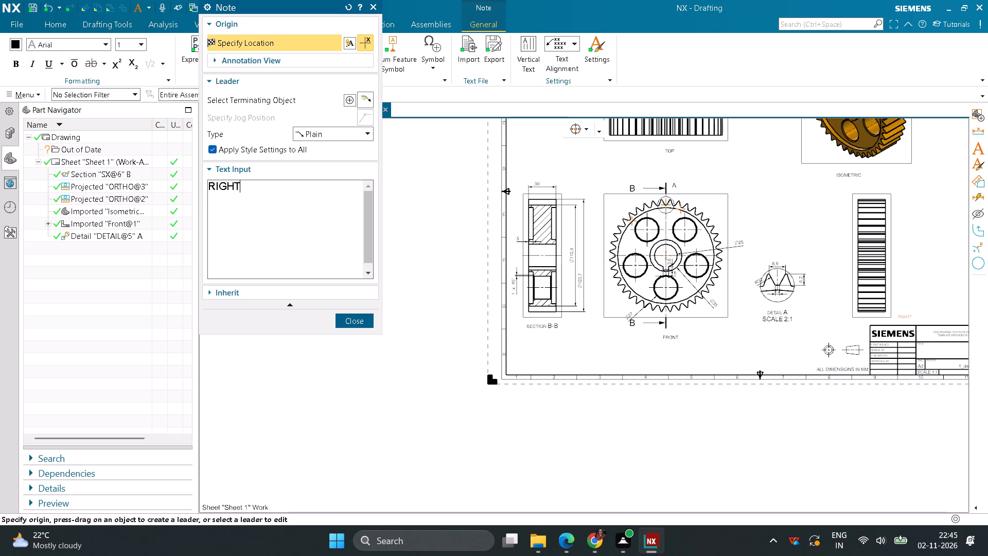
pyautogui.click(905, 336)
pyautogui.moveTo(826, 282); pyautogui.dragTo(784, 461, button='middle')
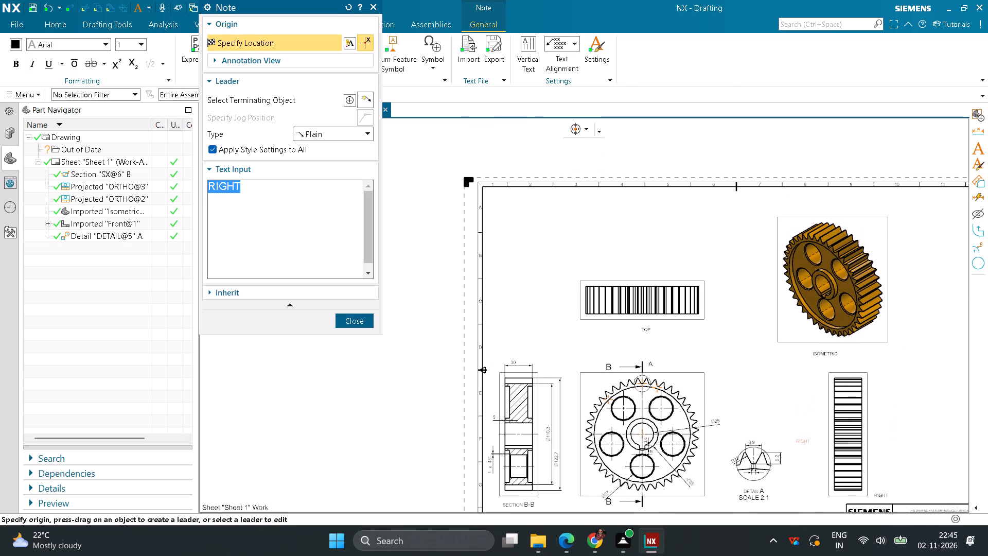
pyautogui.moveTo(784, 461); pyautogui.dragTo(782, 462, button='middle')
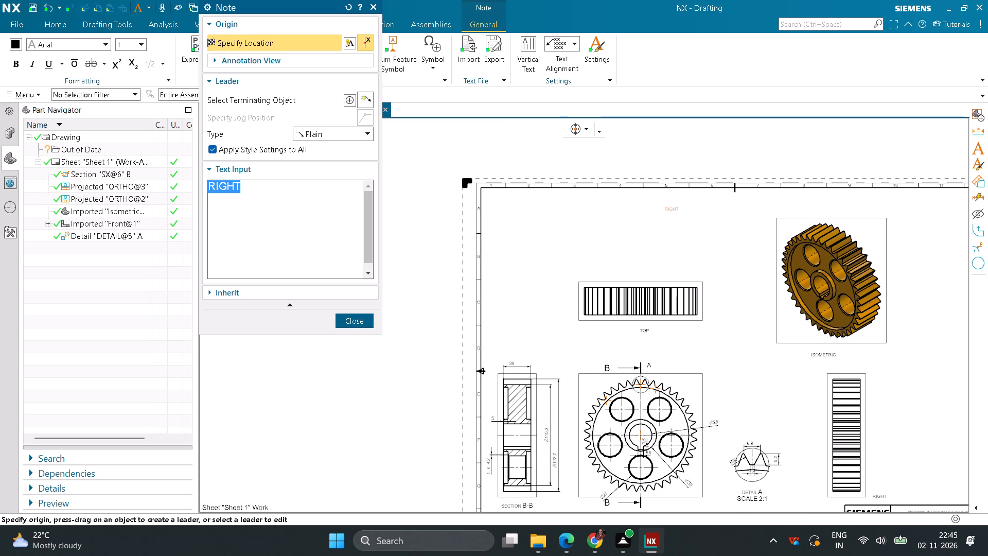
# Add the note PART MODEL above the top view, near the sheet's upper border.
pyautogui.write('PART MODEL')
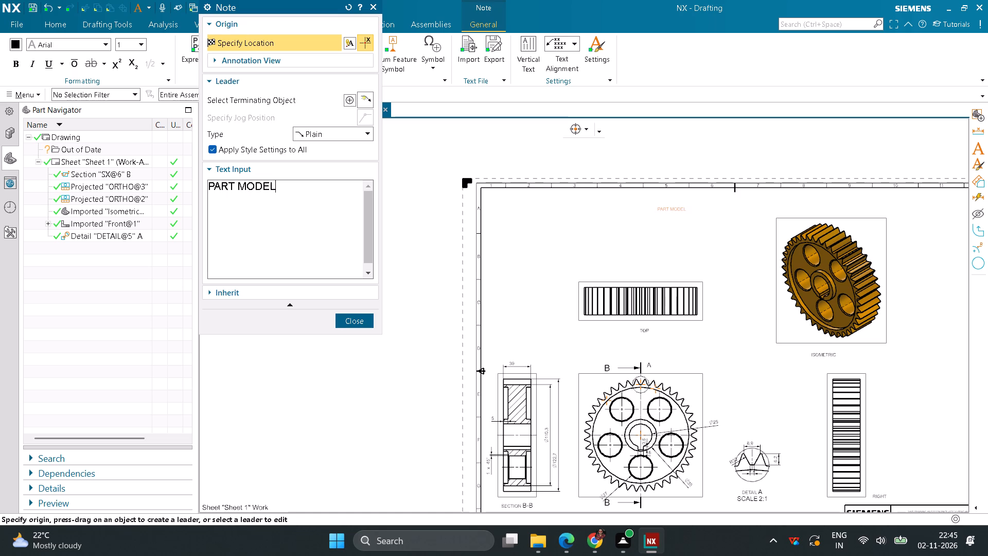
pyautogui.click(673, 229)
pyautogui.click(356, 324)
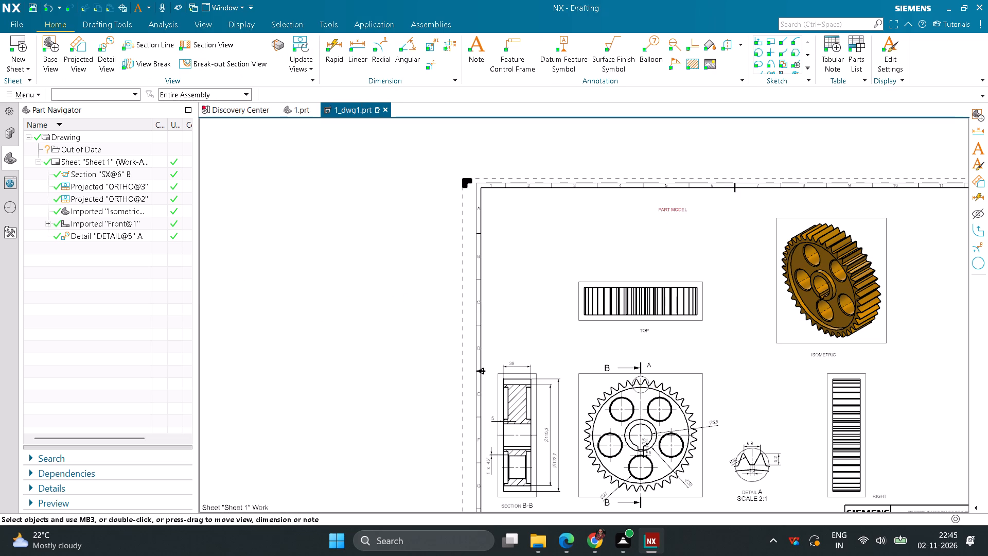
# Format the PART MODEL title as bold italic with height 10, and move it just inside the sheet's upper border.
pyautogui.rightClick(674, 213)
pyautogui.click(703, 240)
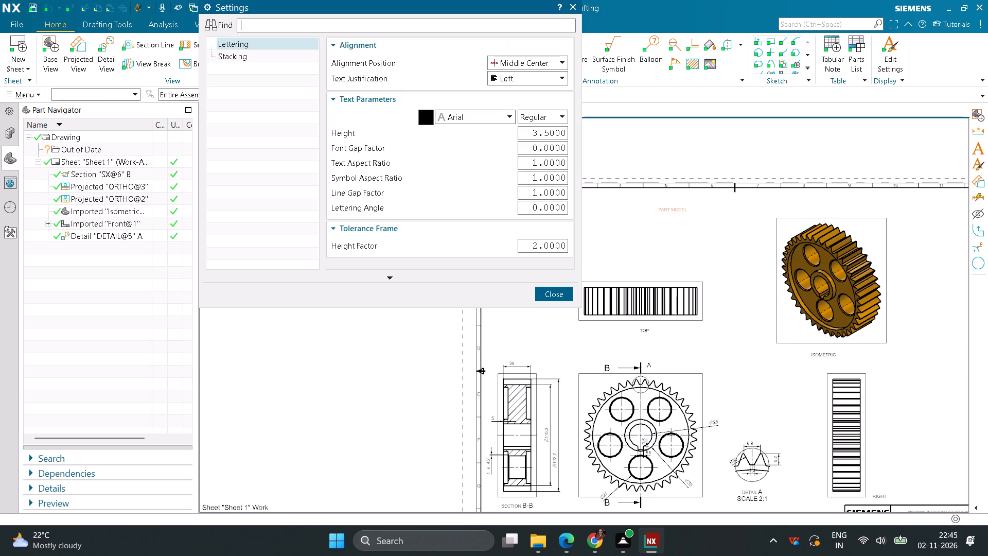
pyautogui.click(561, 115)
pyautogui.click(542, 164)
pyautogui.moveTo(525, 130); pyautogui.dragTo(606, 135)
pyautogui.write('10')
pyautogui.press('Return')
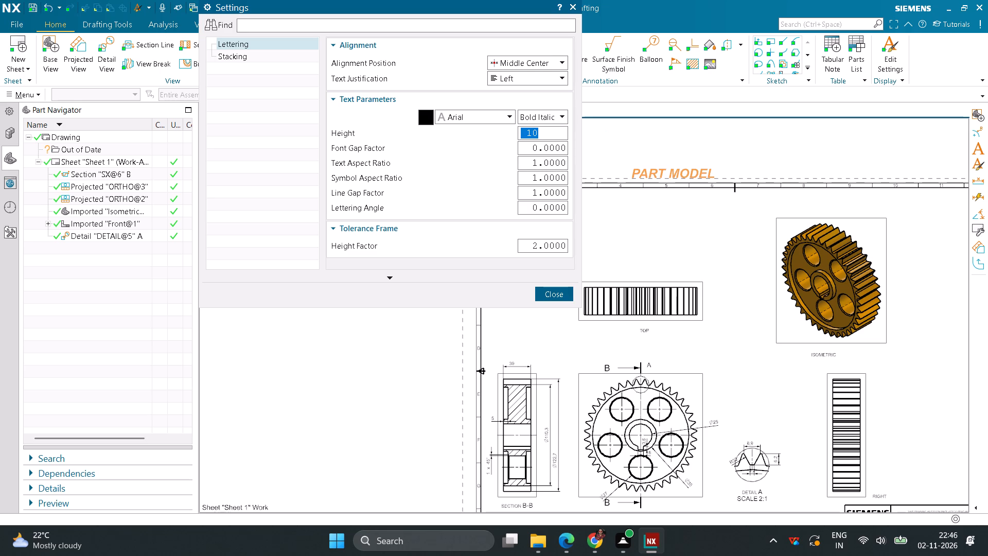
pyautogui.click(555, 293)
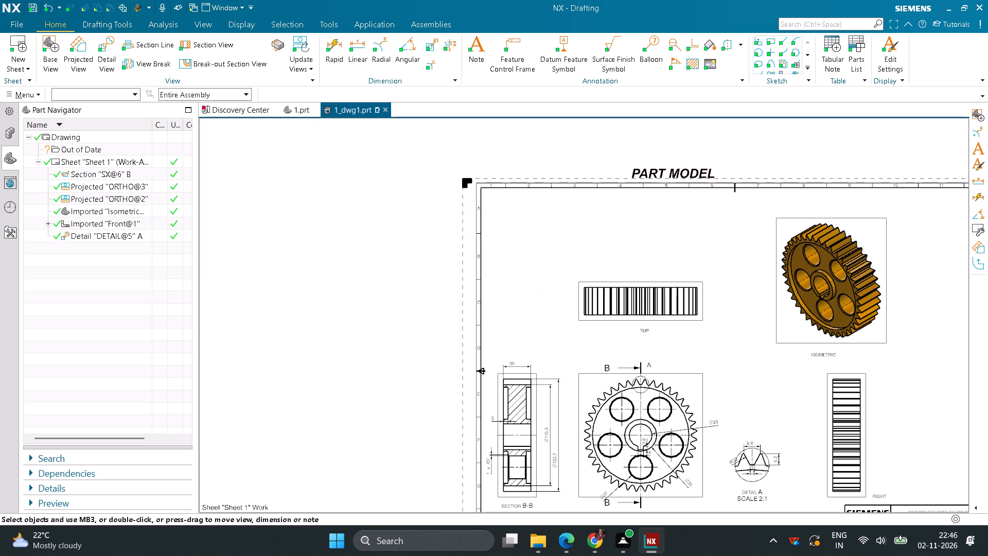
pyautogui.moveTo(685, 174); pyautogui.dragTo(697, 262)
# Format the TOP note as bold with height 5, and reposition it clear of the top view's lower border.
pyautogui.rightClick(645, 328)
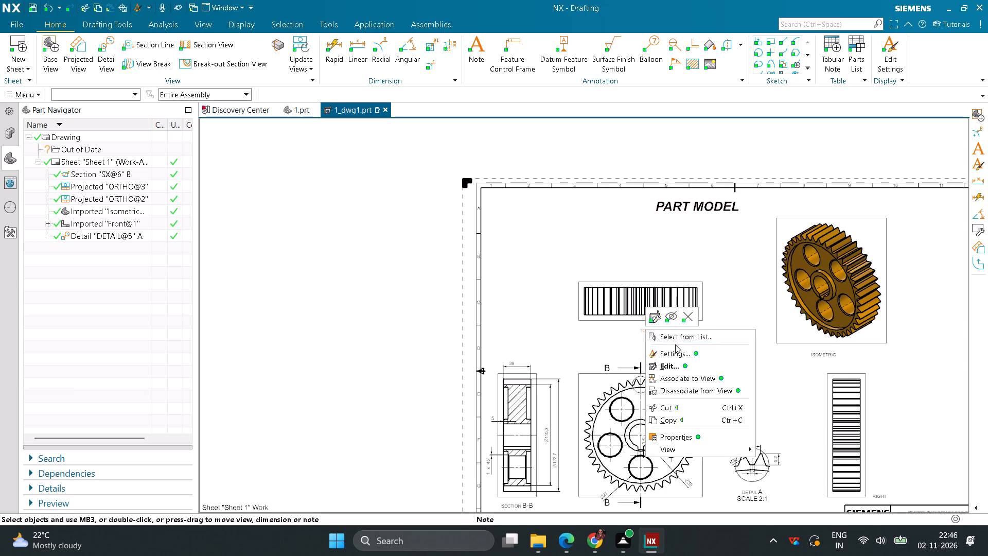
pyautogui.click(673, 353)
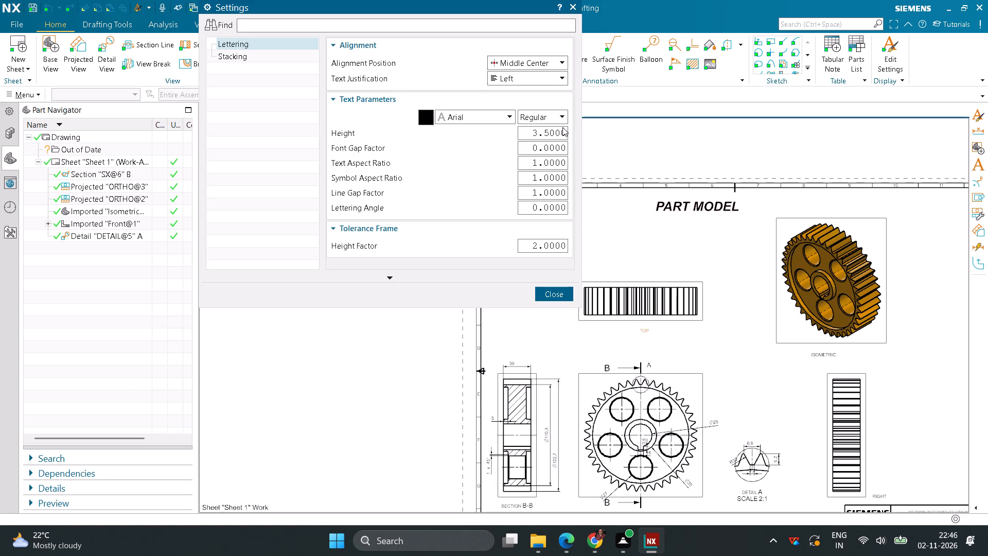
pyautogui.click(562, 120)
pyautogui.click(542, 144)
pyautogui.moveTo(531, 136); pyautogui.dragTo(621, 141)
pyautogui.press('5')
pyautogui.press('Return')
pyautogui.click(562, 301)
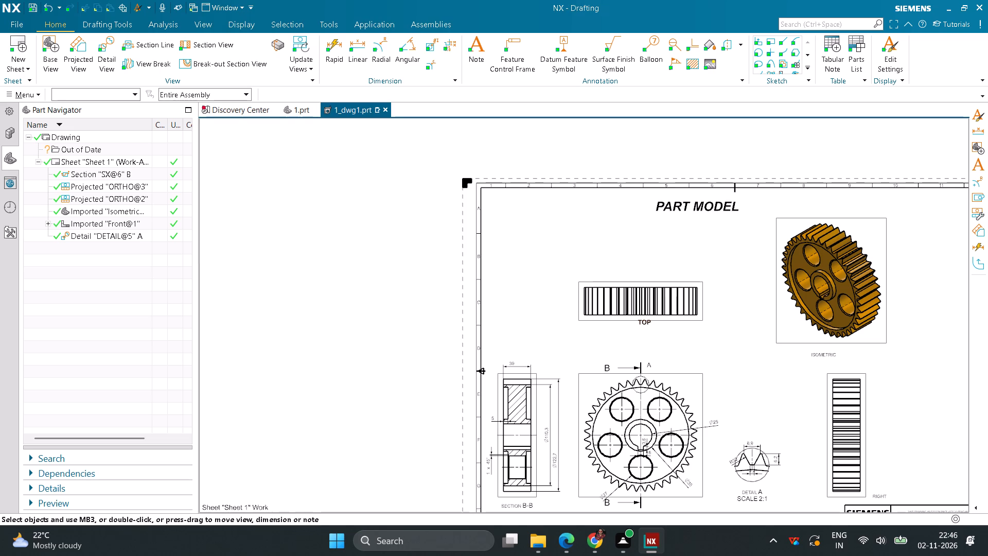
pyautogui.moveTo(645, 322); pyautogui.dragTo(644, 358)
# Format the SECTION B-B view label as bold with height 5.
pyautogui.moveTo(562, 397); pyautogui.dragTo(593, 306, button='middle')
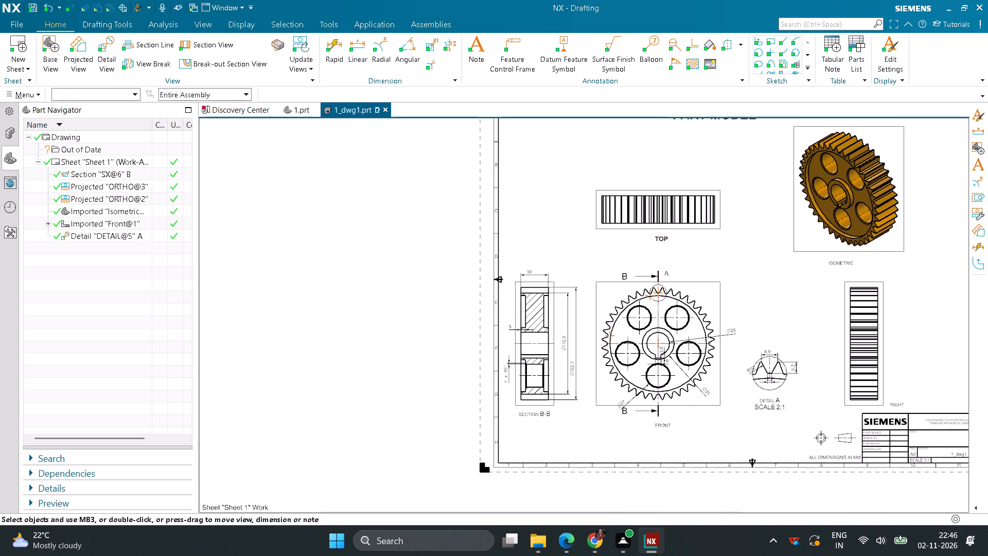
pyautogui.click(536, 418)
pyautogui.rightClick(536, 418)
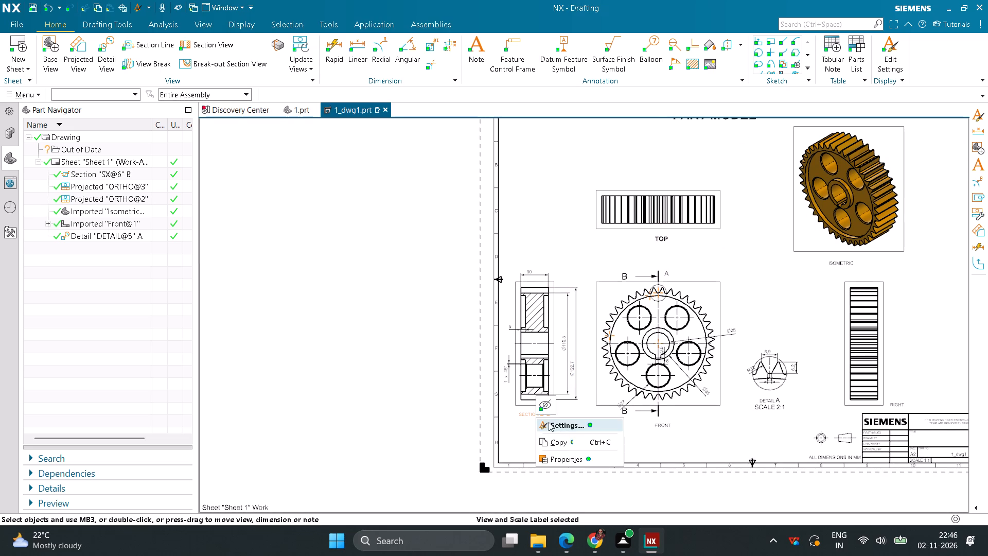
pyautogui.click(559, 430)
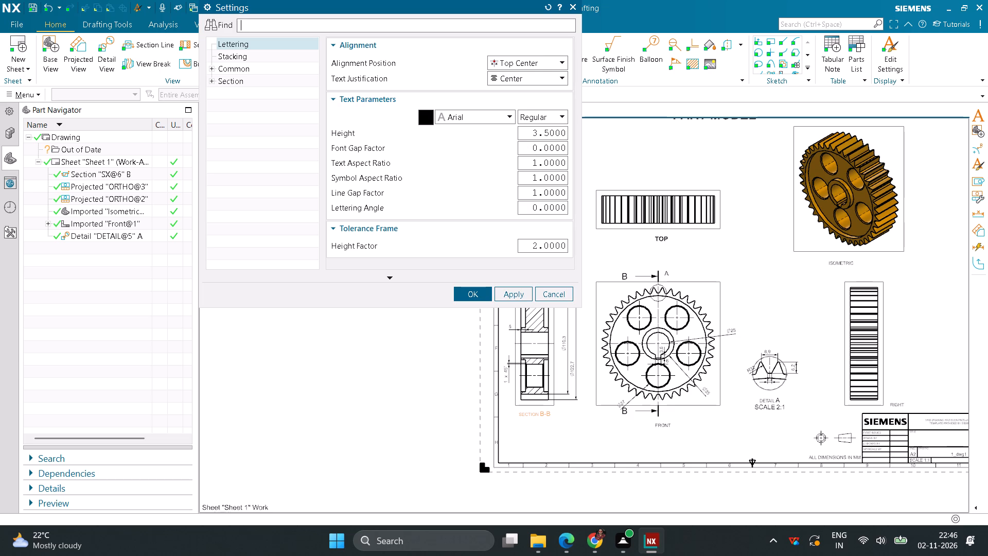
pyautogui.moveTo(525, 132); pyautogui.dragTo(660, 140)
pyautogui.press('5')
pyautogui.press('Return')
pyautogui.click(560, 118)
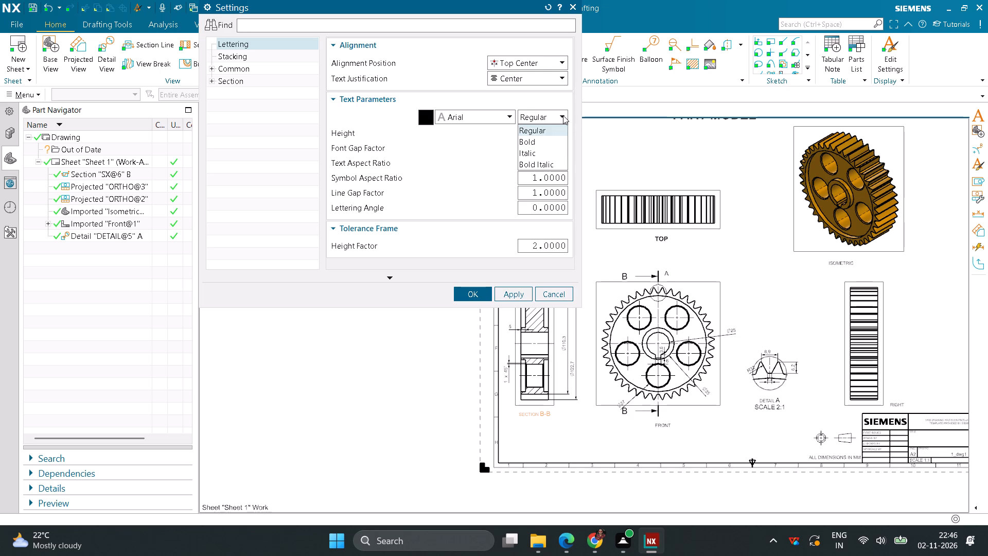
pyautogui.click(541, 143)
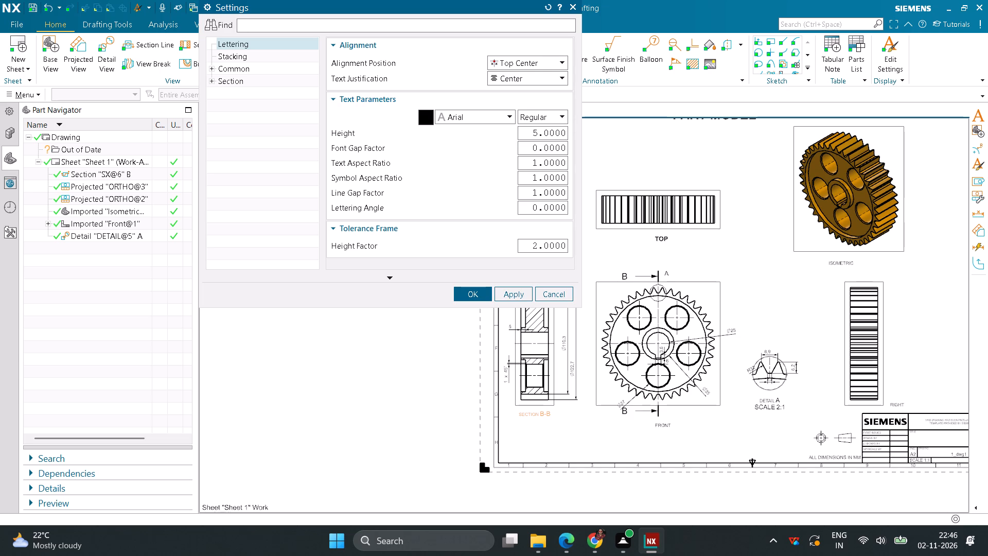
pyautogui.click(481, 299)
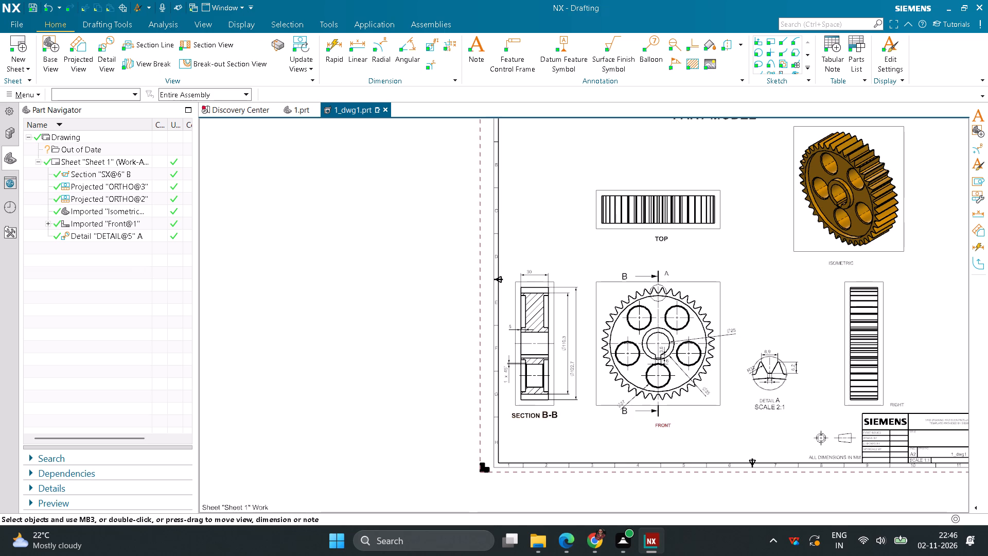
# Format the FRONT note as bold with height 5, and move it down clear of the front view's section arrow.
pyautogui.rightClick(661, 426)
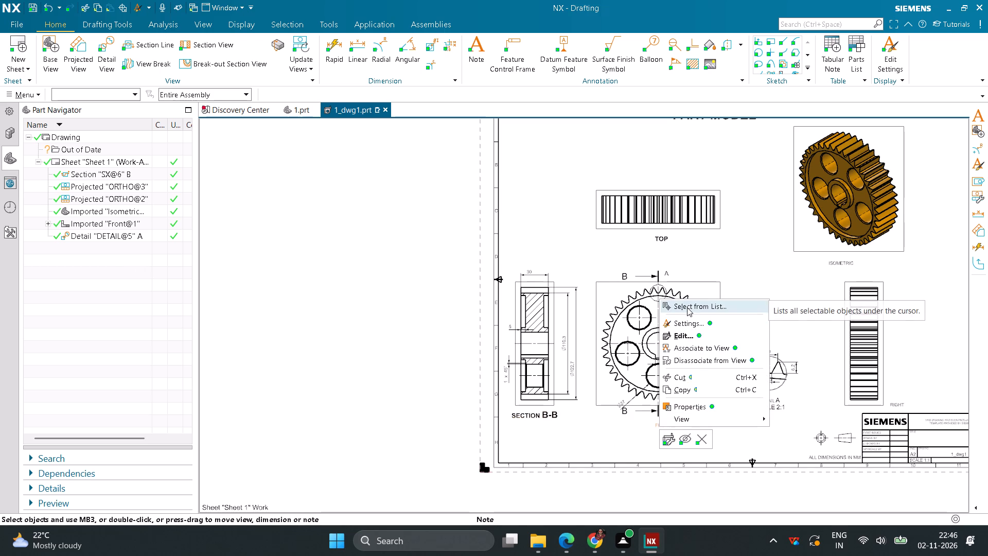
pyautogui.click(689, 322)
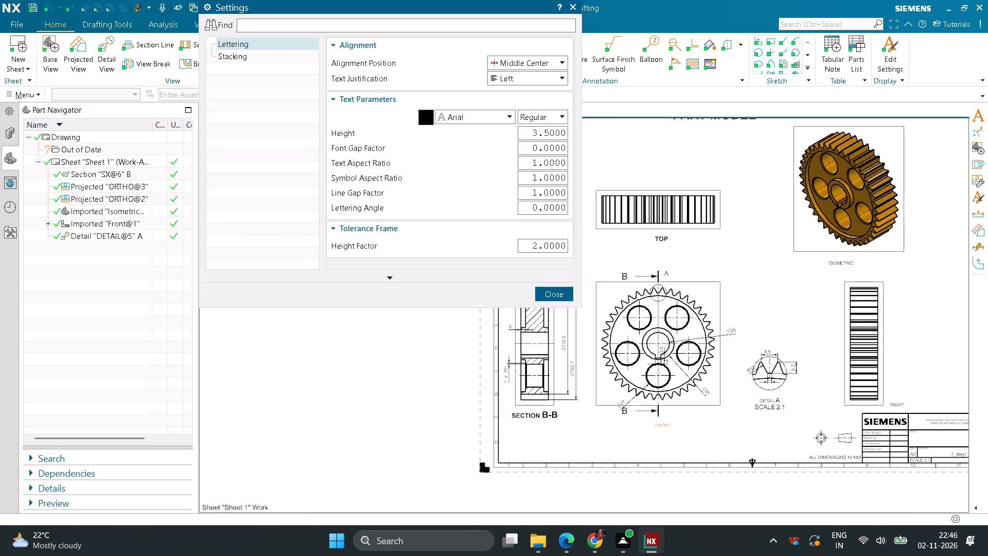
pyautogui.moveTo(525, 131); pyautogui.dragTo(634, 130)
pyautogui.press('5')
pyautogui.press('Return')
pyautogui.click(561, 118)
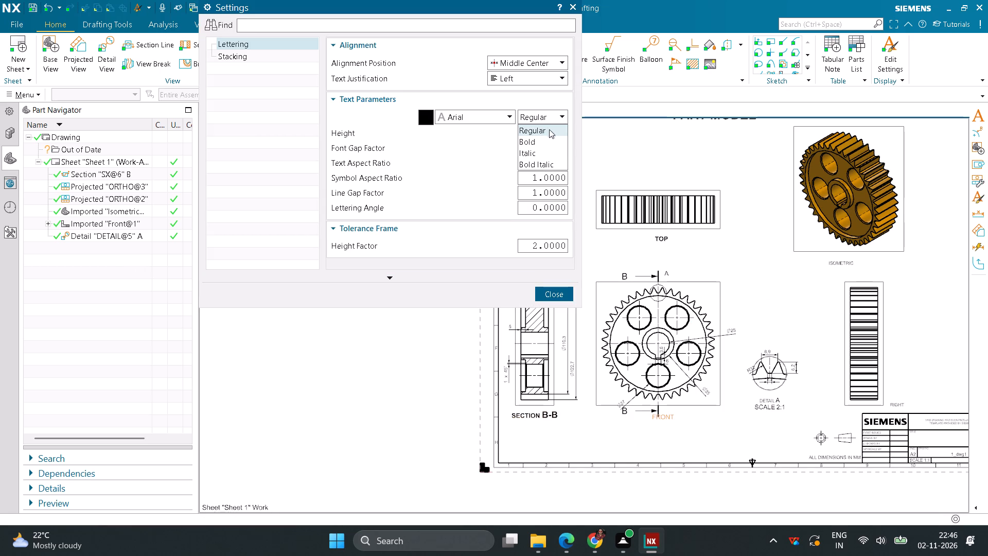
pyautogui.click(537, 143)
pyautogui.scroll(3, 692, 416)
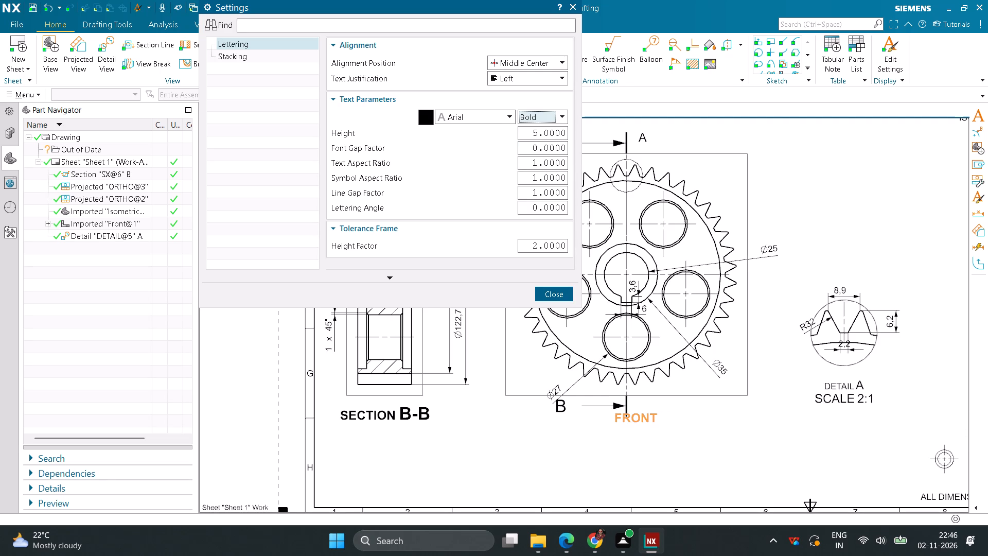
pyautogui.moveTo(645, 421); pyautogui.dragTo(637, 447)
pyautogui.click(554, 299)
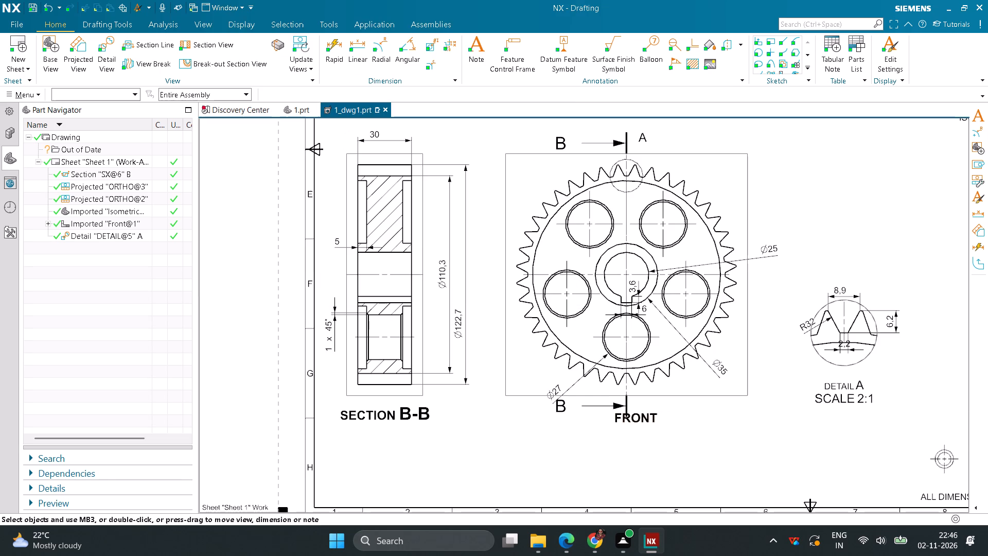
pyautogui.moveTo(642, 423); pyautogui.dragTo(628, 502)
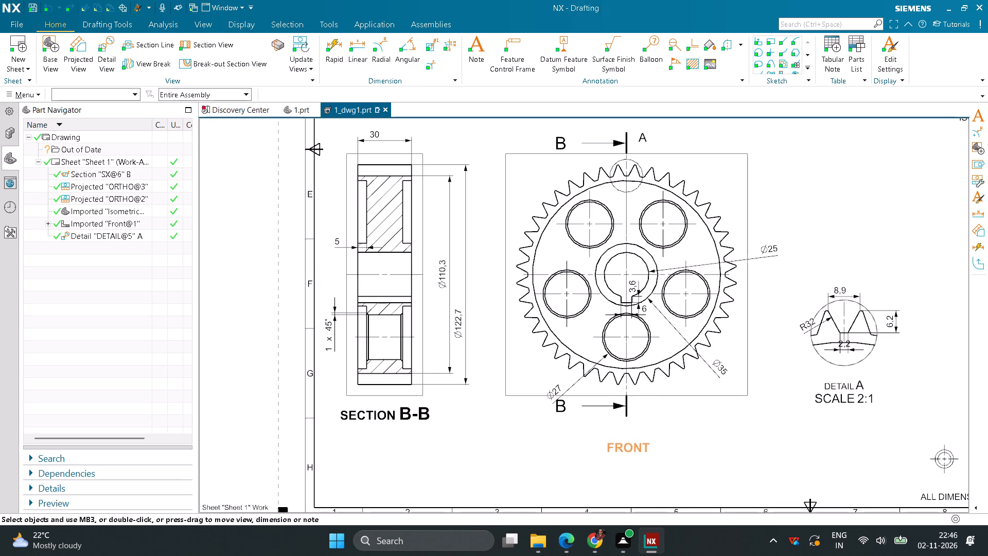
pyautogui.moveTo(628, 502); pyautogui.dragTo(627, 498)
pyautogui.rightClick(836, 393)
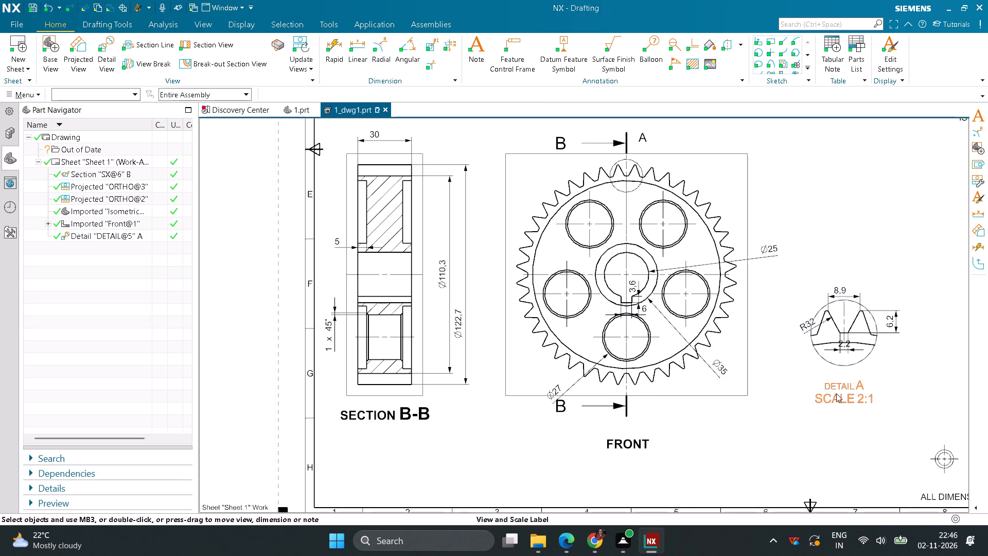
pyautogui.click(782, 435)
# Format the RIGHT note beside the right view as bold with height 5.
pyautogui.scroll(-3, 770, 433)
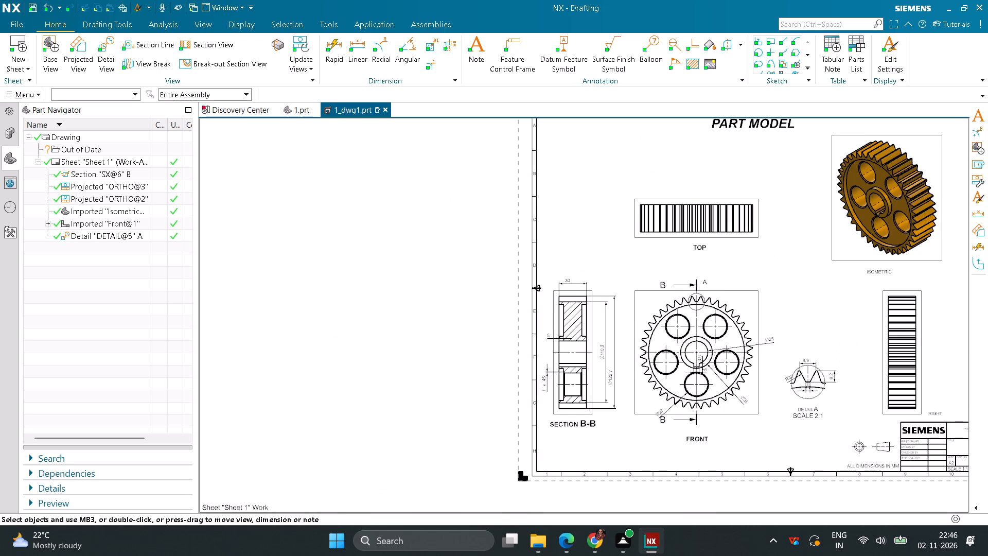
pyautogui.moveTo(824, 441); pyautogui.dragTo(636, 355, button='middle')
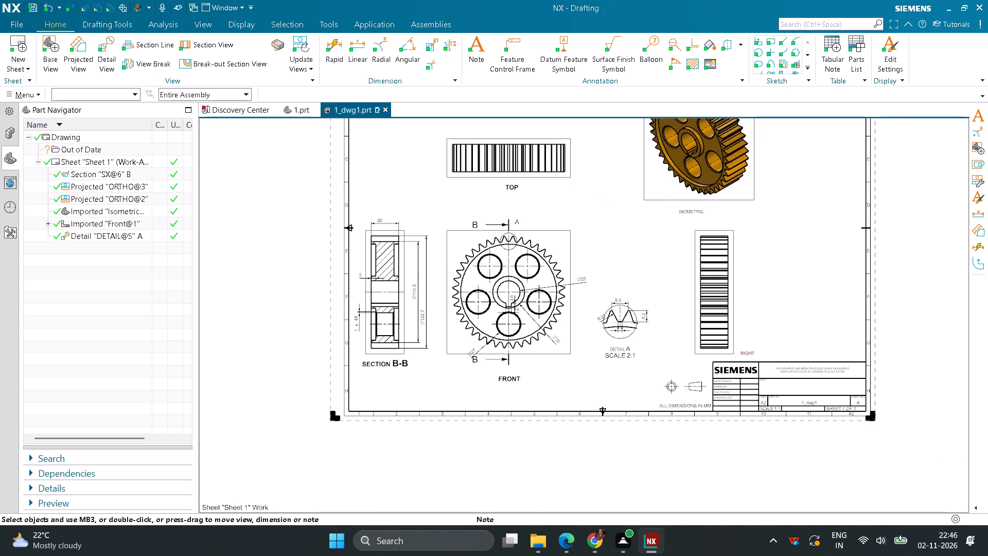
pyautogui.rightClick(754, 355)
pyautogui.click(783, 377)
pyautogui.click(558, 116)
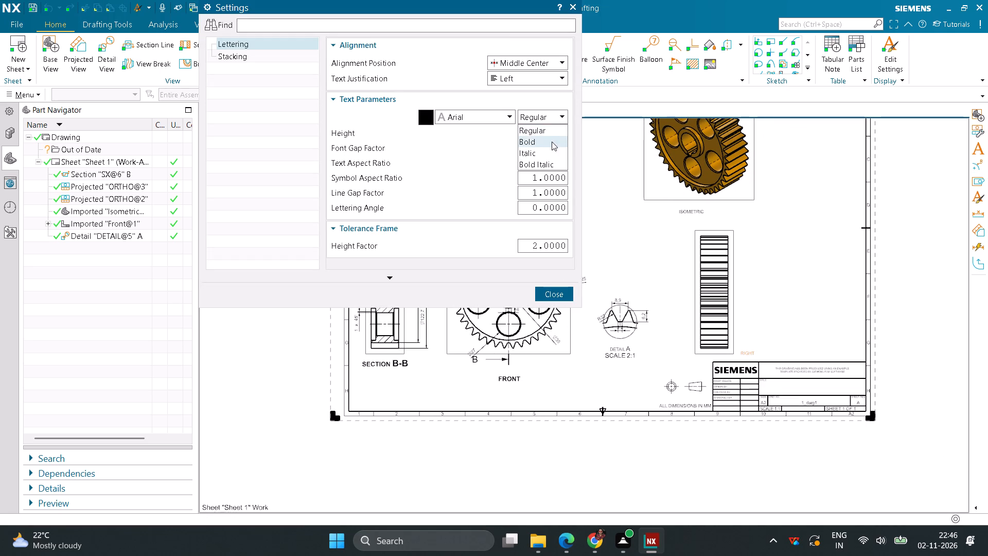
pyautogui.click(550, 144)
pyautogui.moveTo(528, 131); pyautogui.dragTo(624, 143)
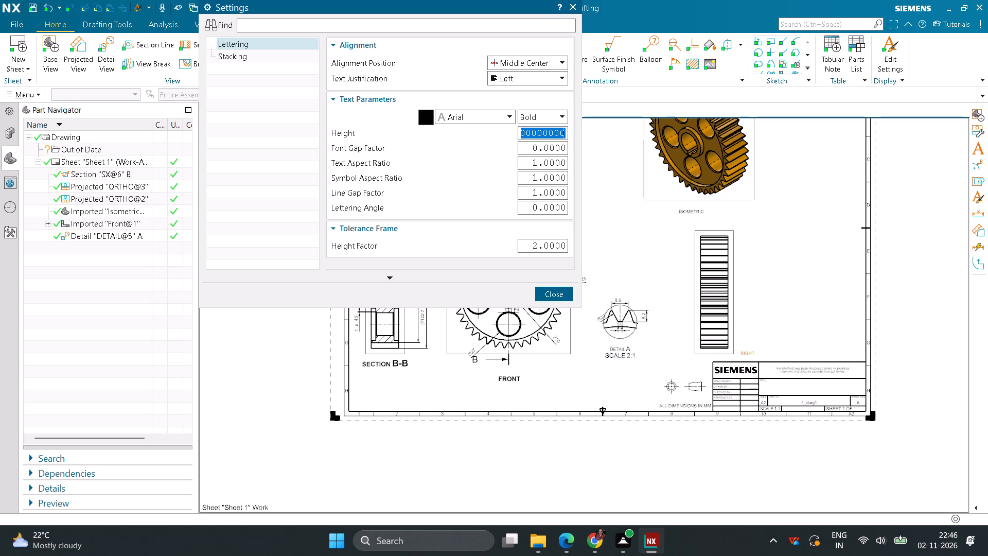
pyautogui.press('5')
pyautogui.press('Return')
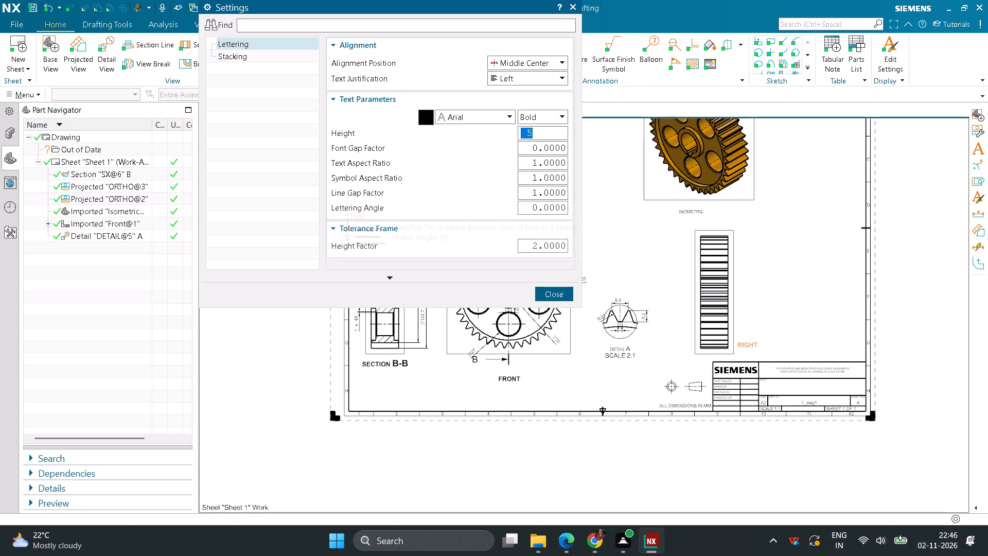
pyautogui.click(563, 300)
# Format the ISOMETRIC note as bold with height 5, and move it down clear of the isometric view's lower border.
pyautogui.rightClick(689, 216)
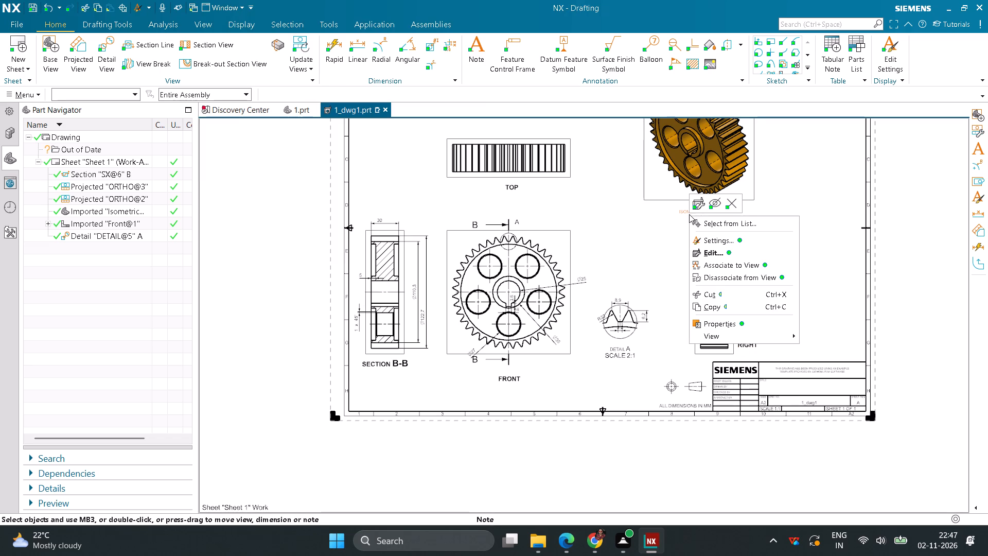
pyautogui.click(720, 237)
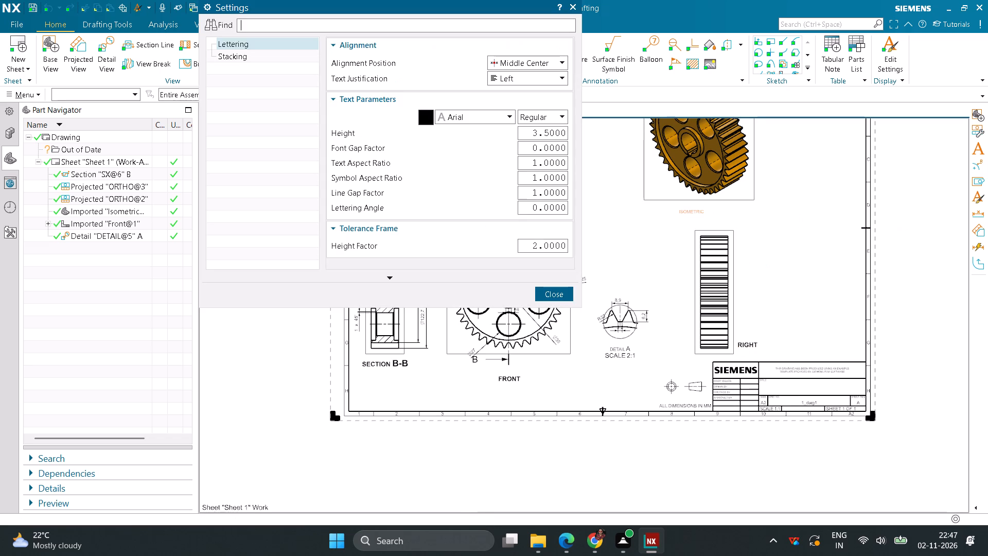
pyautogui.click(557, 123)
pyautogui.click(535, 146)
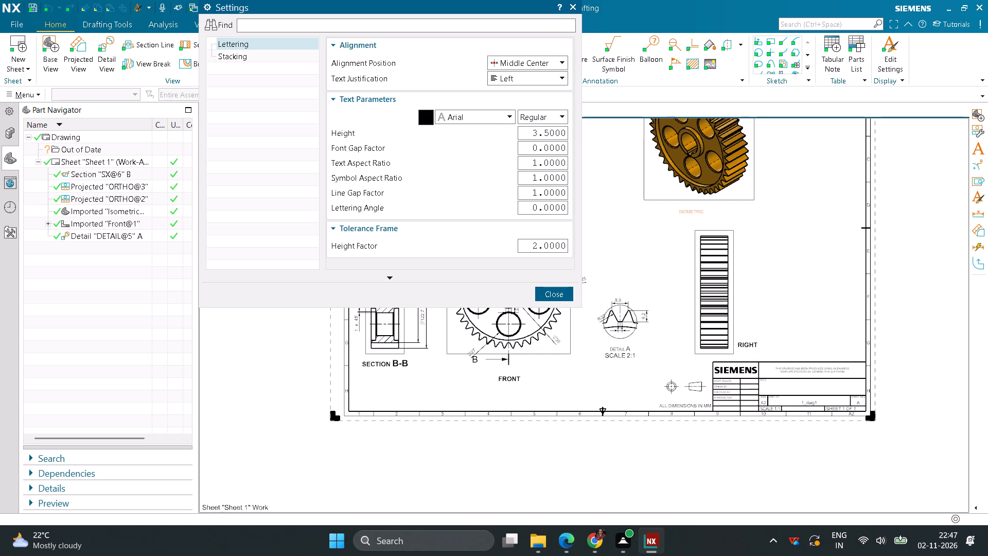
pyautogui.moveTo(529, 132); pyautogui.dragTo(603, 150)
pyautogui.press('5')
pyautogui.press('Return')
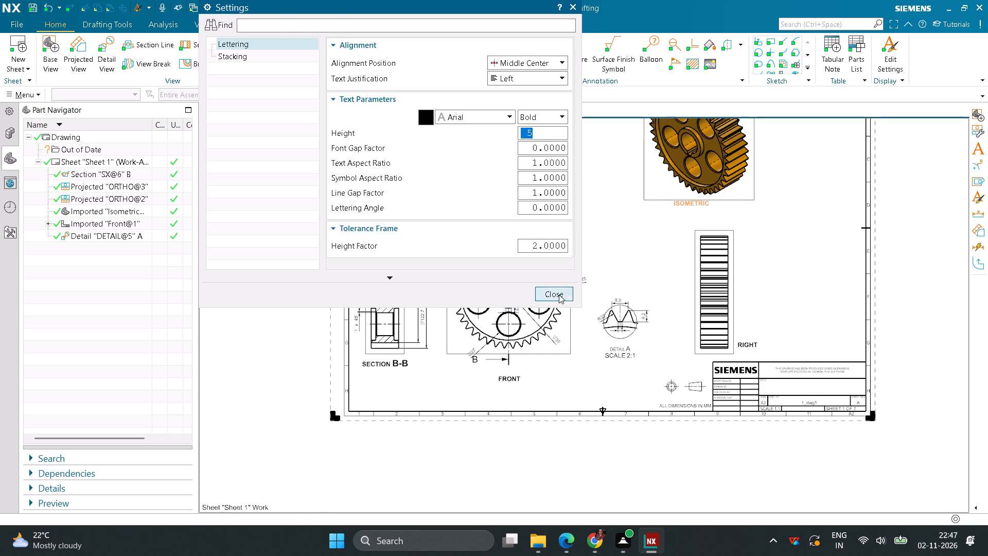
pyautogui.click(559, 294)
pyautogui.moveTo(690, 212); pyautogui.dragTo(702, 230)
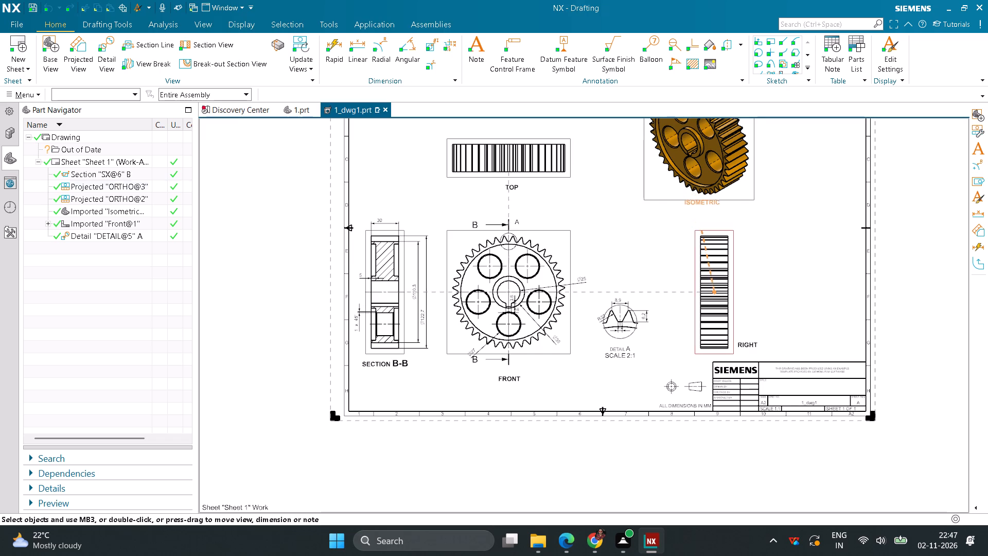
pyautogui.moveTo(702, 230); pyautogui.dragTo(704, 241)
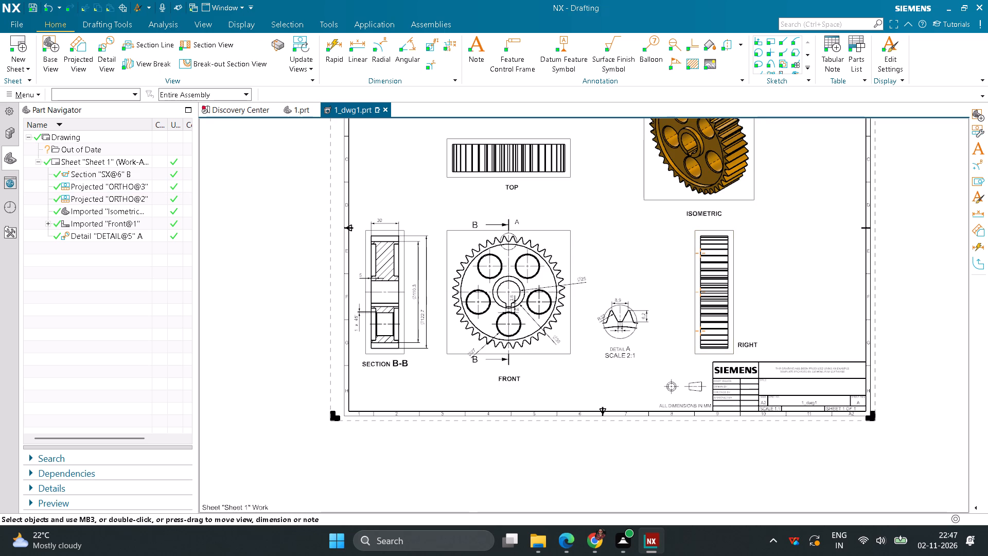
# Turn off the display of view borders in the drafting preferences and apply it to the drawing.
pyautogui.scroll(-3, 668, 333)
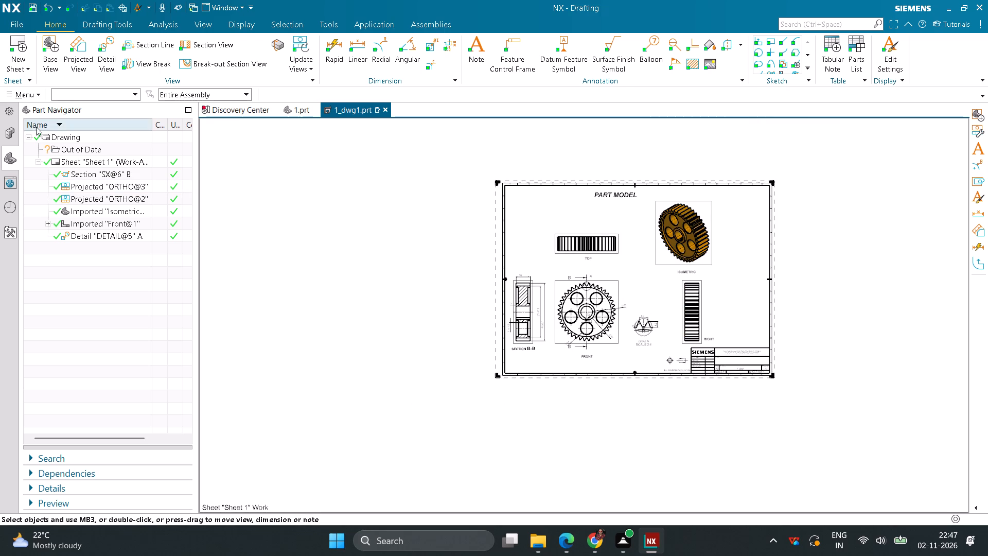
pyautogui.click(37, 97)
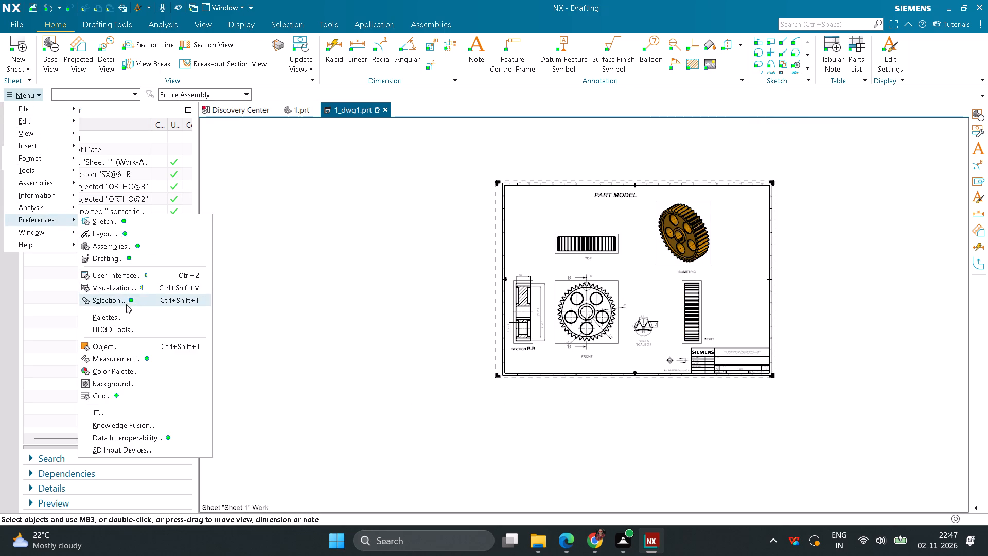
pyautogui.click(123, 259)
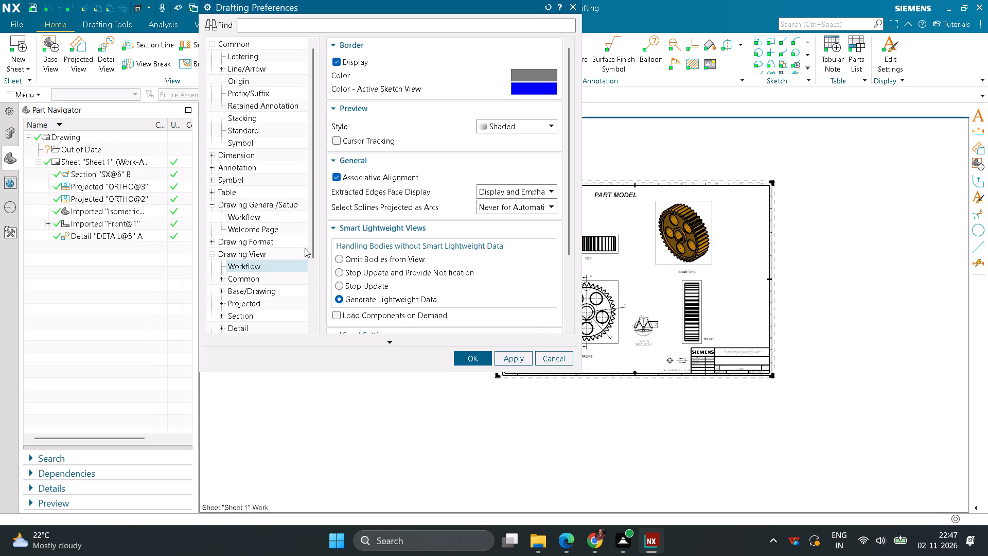
pyautogui.click(338, 61)
pyautogui.click(508, 354)
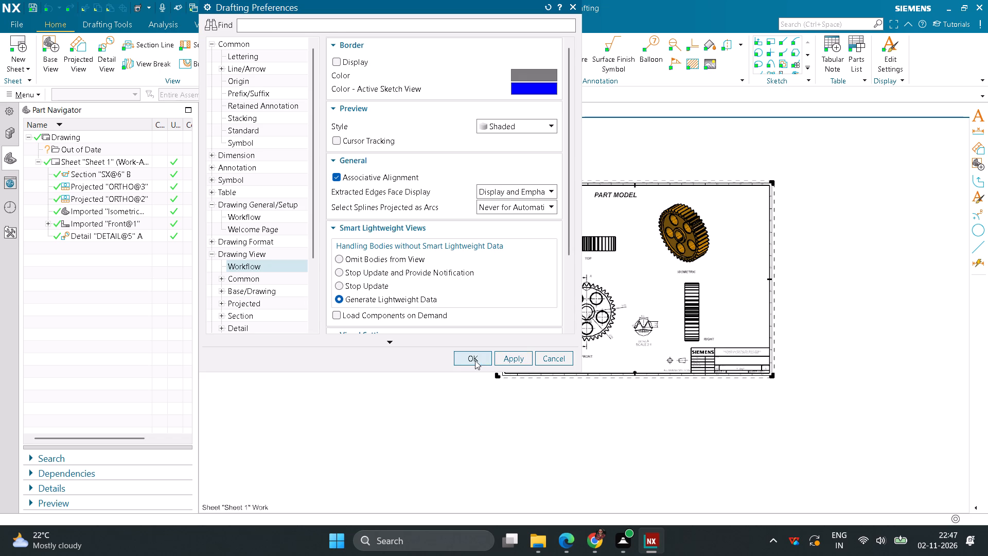
pyautogui.click(472, 360)
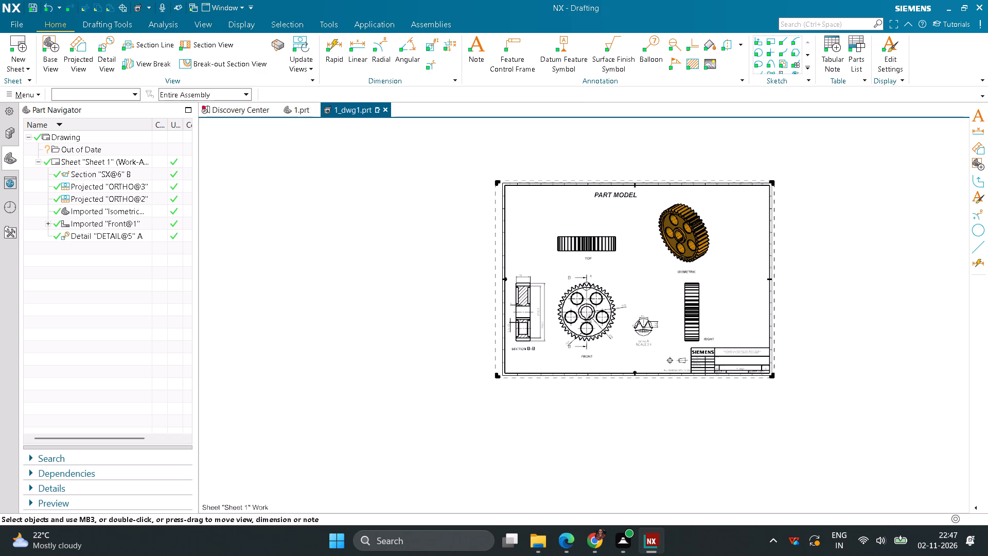
# Save the drawing as 1_dwg1.prt in the internship folder.
pyautogui.click(14, 24)
pyautogui.click(49, 97)
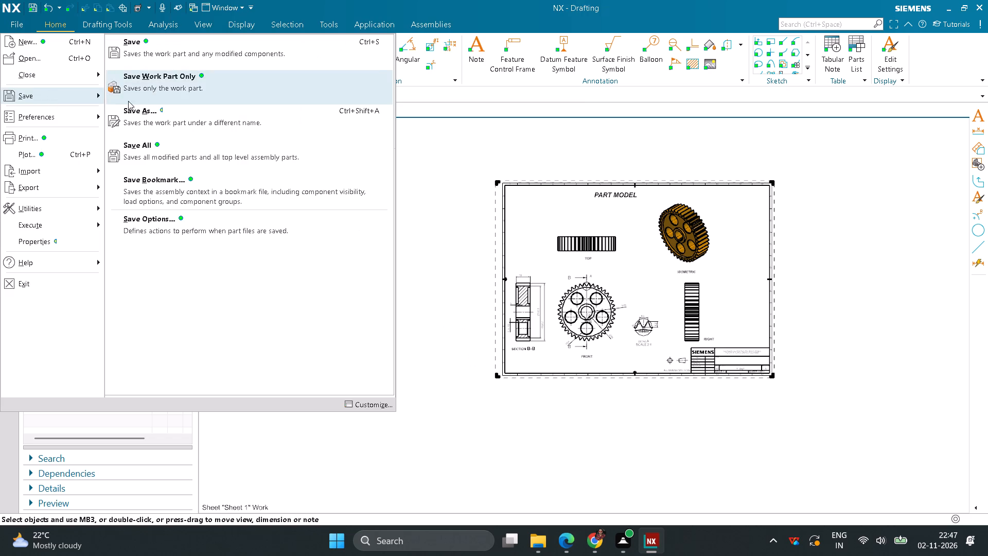
pyautogui.click(137, 54)
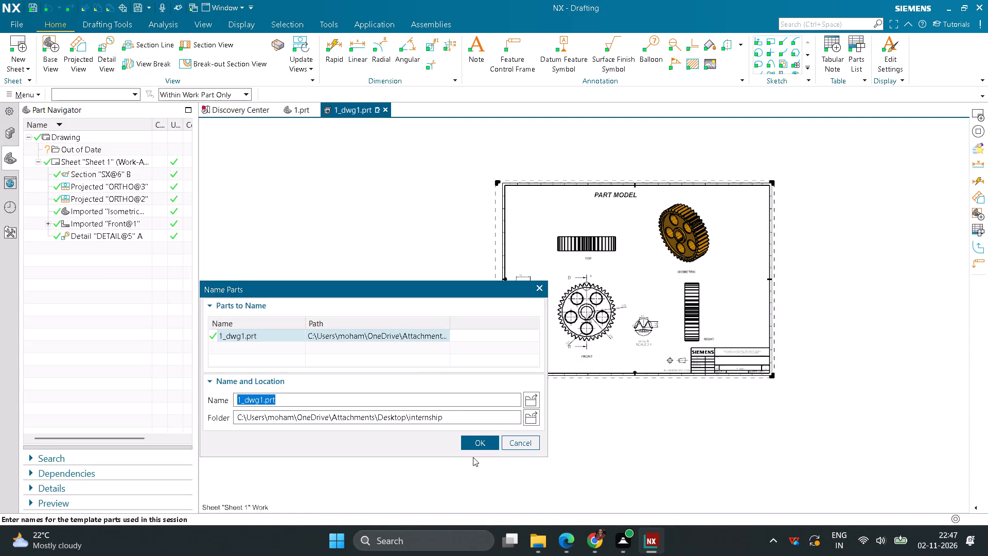
pyautogui.click(474, 445)
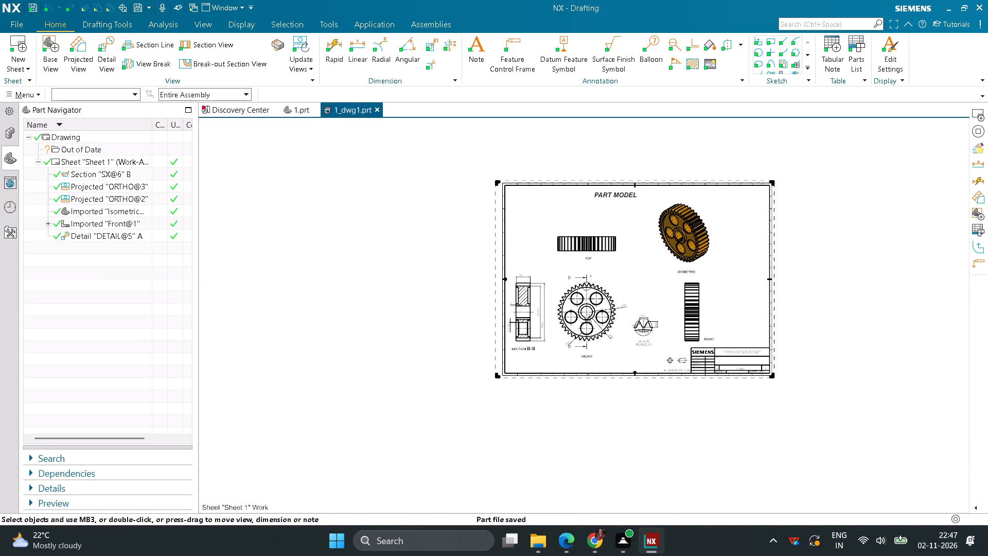
# Close the saved 1_dwg1.prt drawing.
pyautogui.click(378, 111)
pyautogui.click(496, 286)
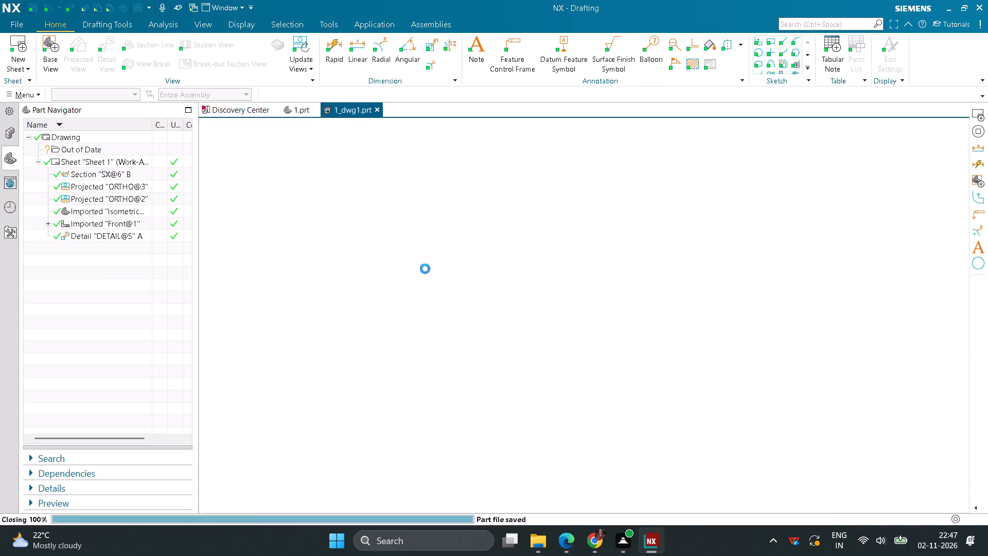
# Stop the journal recording.
pyautogui.click(141, 28)
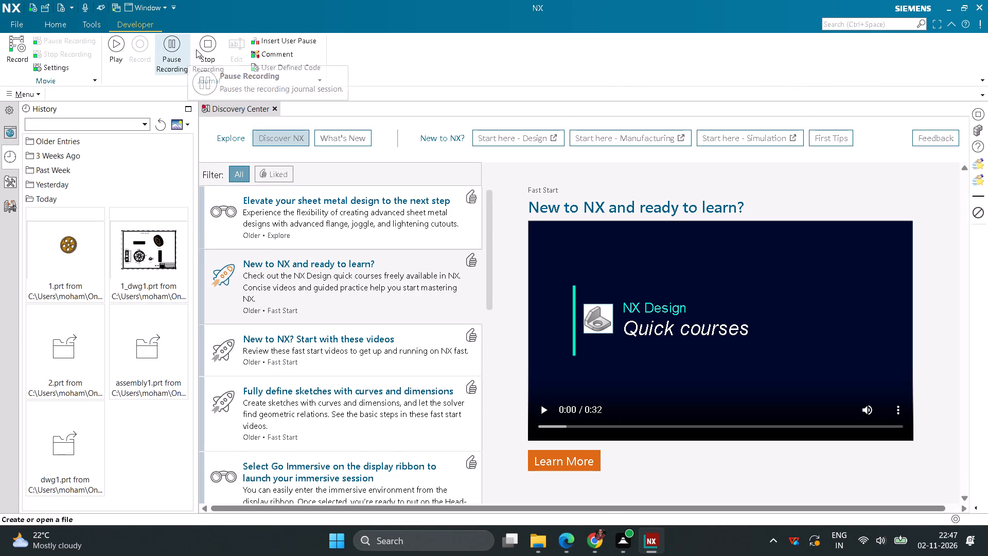
pyautogui.click(200, 49)
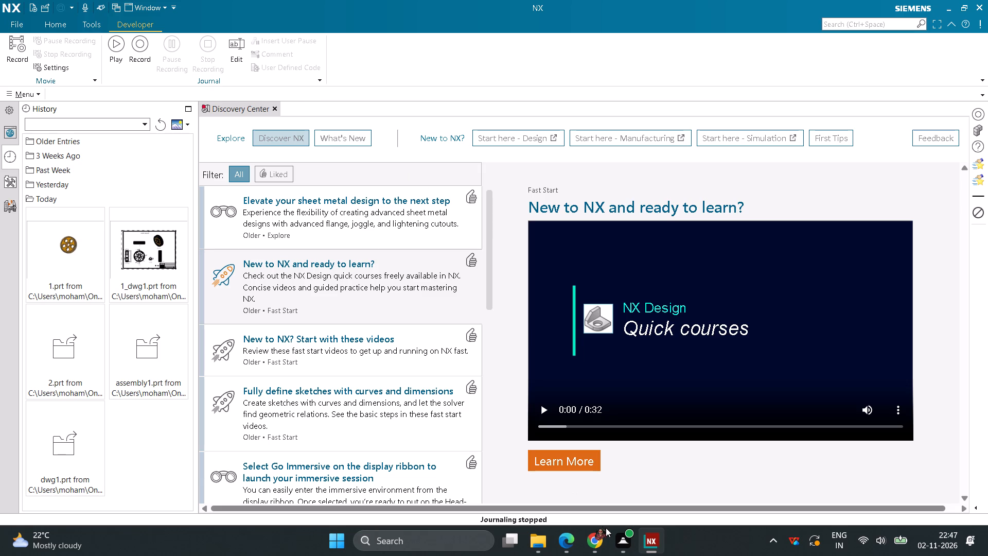